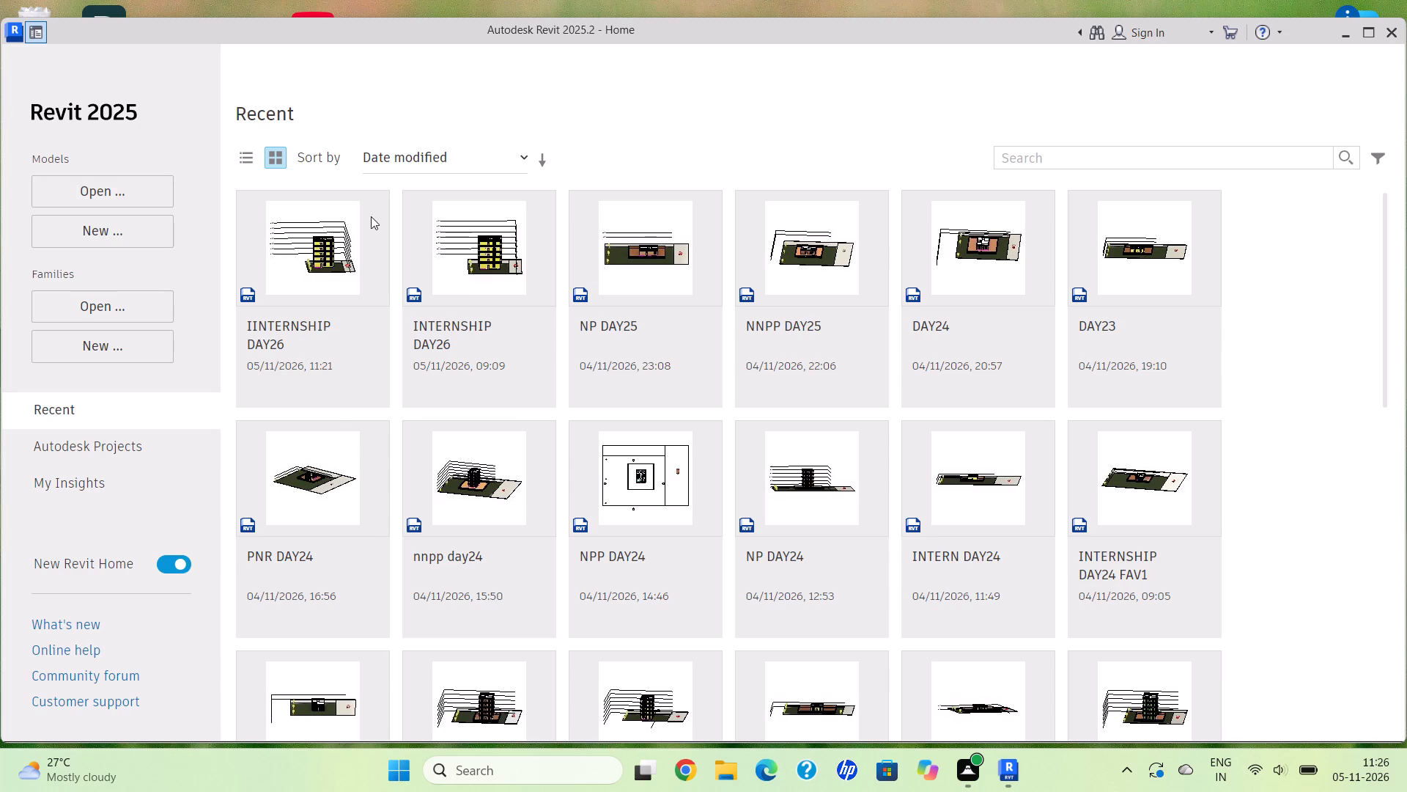
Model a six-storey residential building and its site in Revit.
Create a new project from the default.rte template in the English-Imperial templates folder.
{"action": "left_click", "coordinate": [154, 239]}
{"action": "left_click", "coordinate": [759, 356]}
{"action": "left_click", "coordinate": [689, 393]}
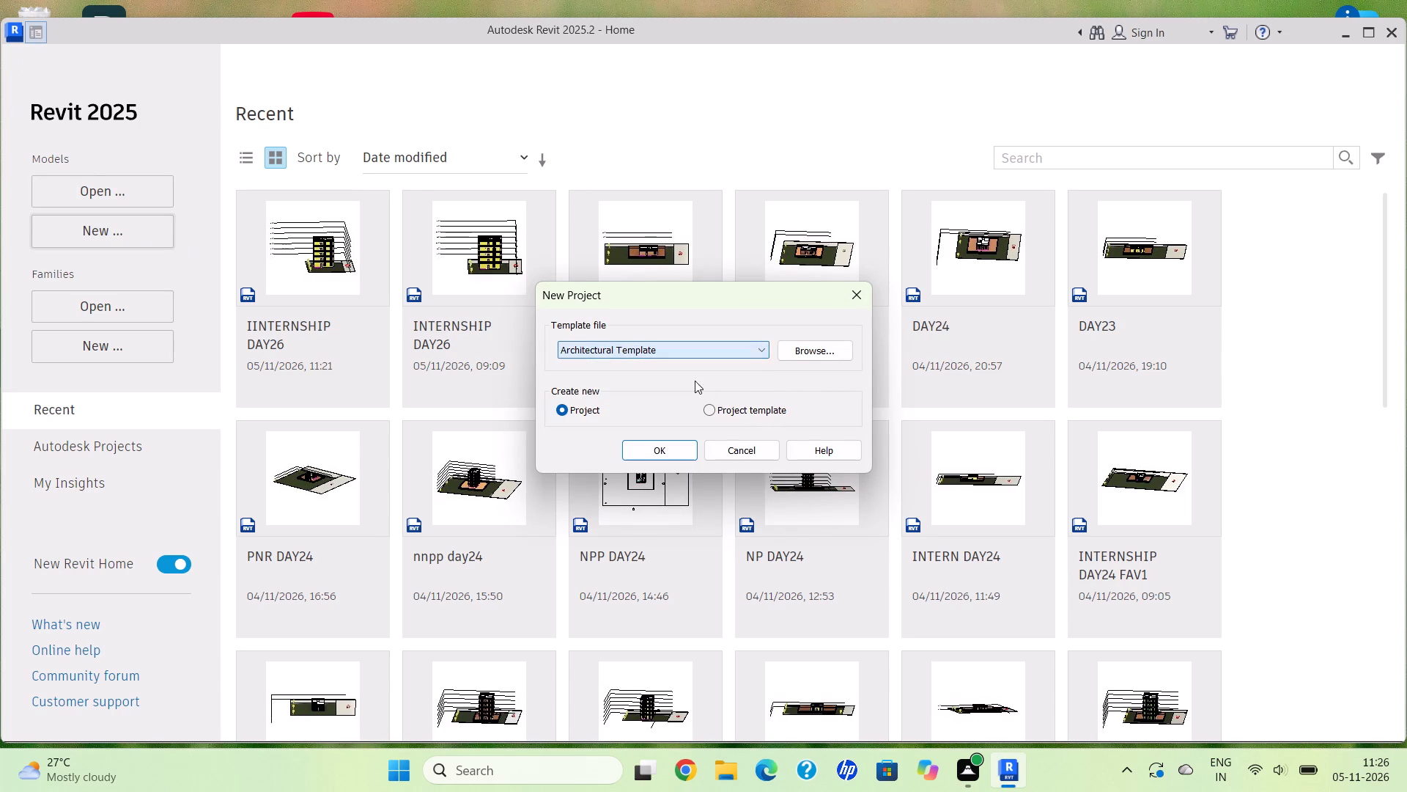
{"action": "left_click", "coordinate": [829, 345]}
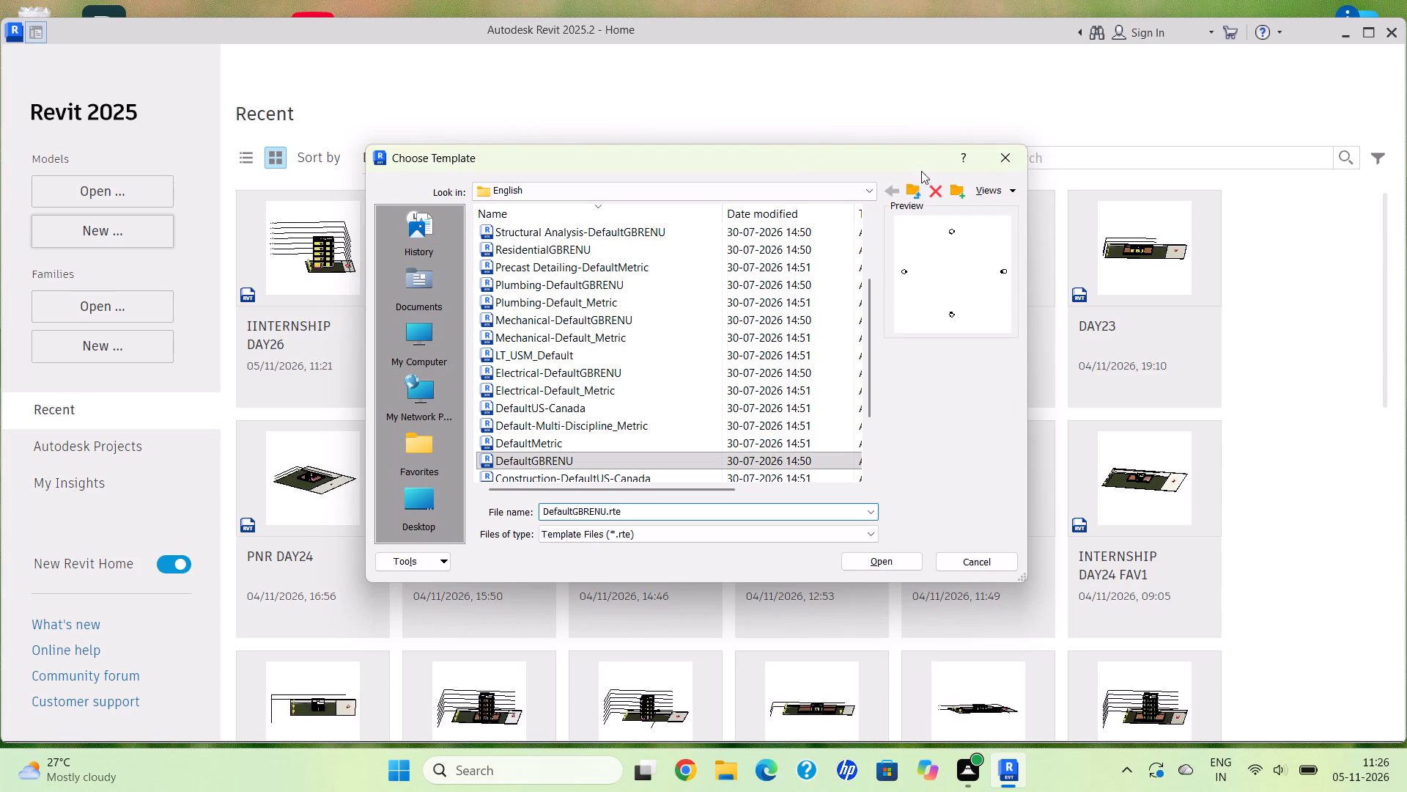
{"action": "left_click", "coordinate": [863, 192]}
{"action": "left_click", "coordinate": [679, 282]}
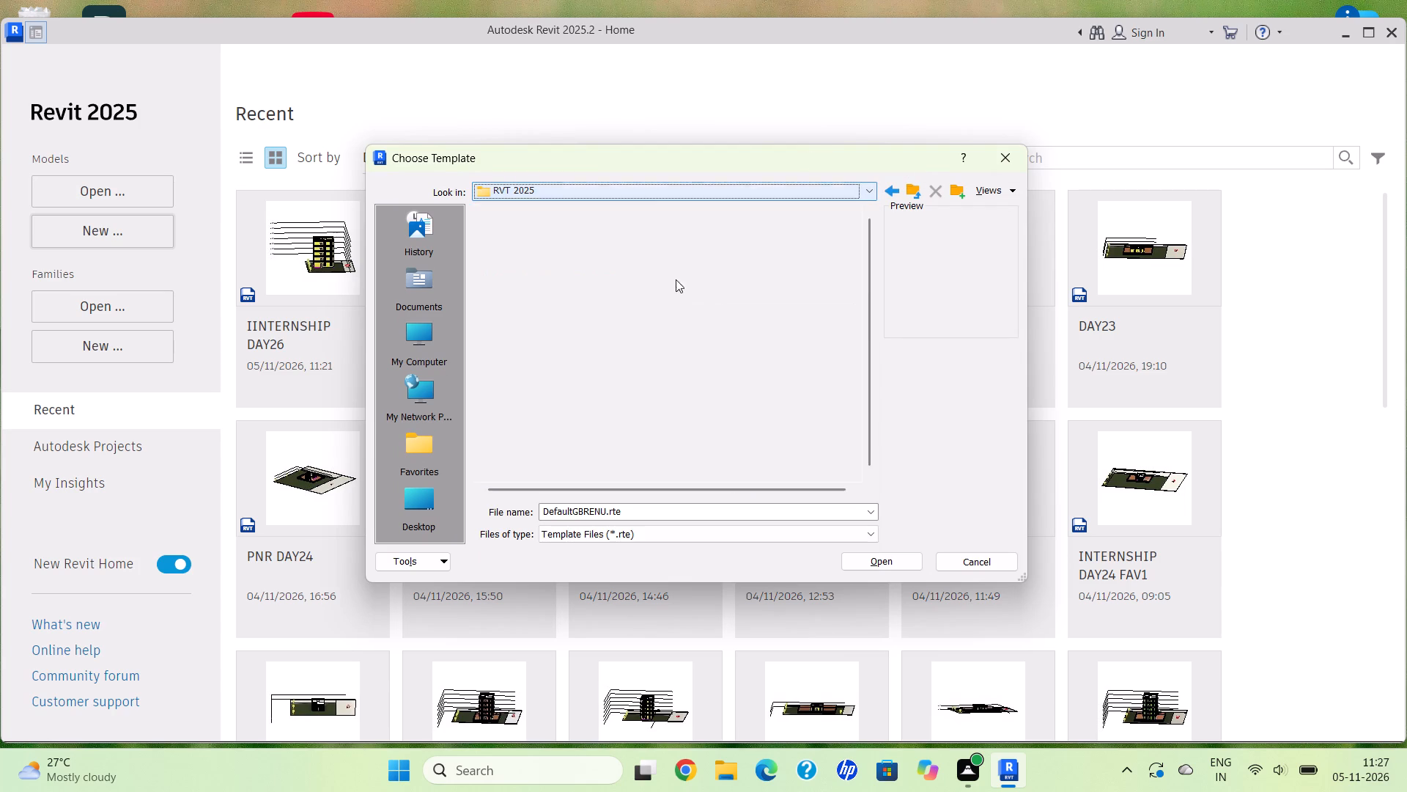
{"action": "double_click", "coordinate": [636, 257]}
{"action": "scroll", "coordinate": [633, 391], "scroll_direction": "down", "scroll_amount": 8}
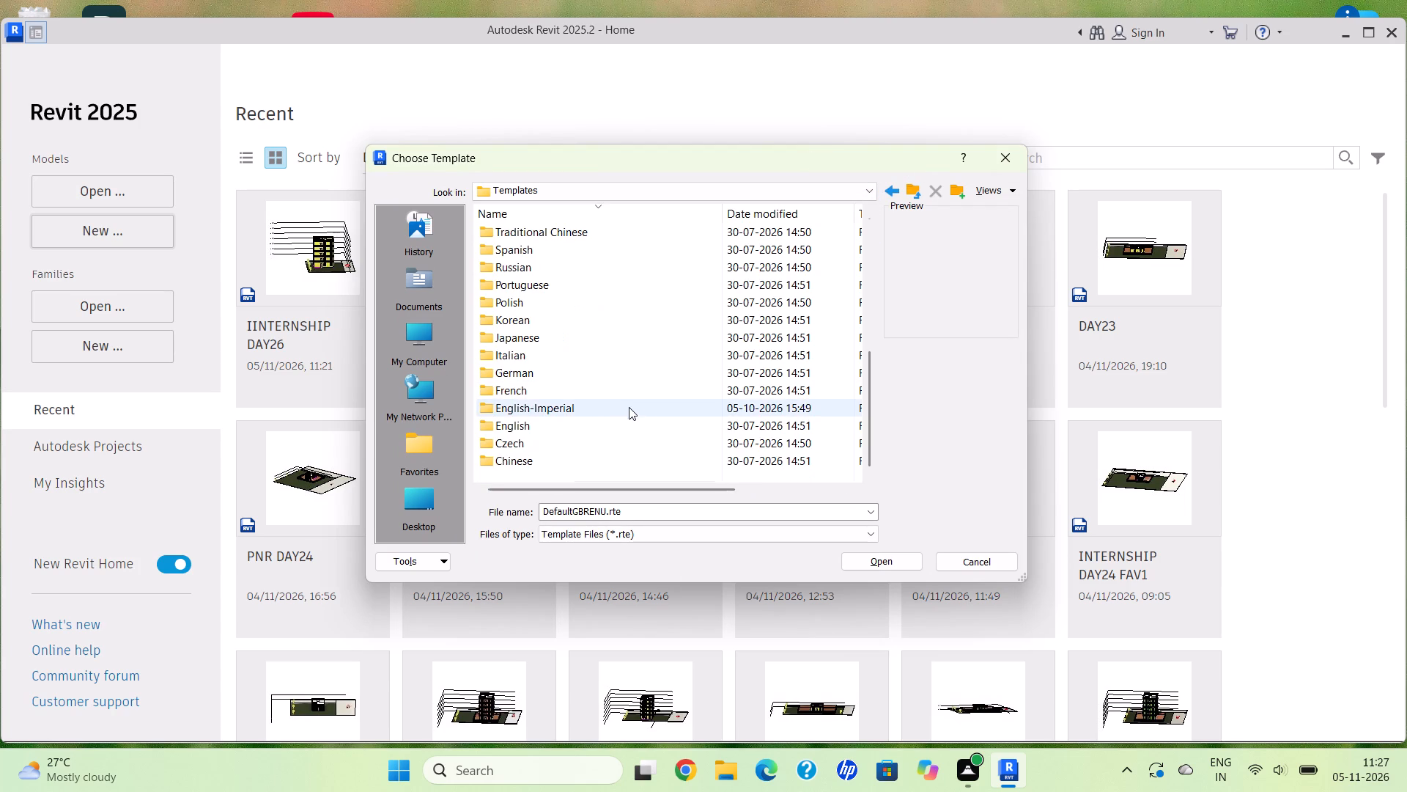
{"action": "double_click", "coordinate": [627, 403]}
{"action": "scroll", "coordinate": [627, 403], "scroll_direction": "down", "scroll_amount": 7}
{"action": "double_click", "coordinate": [627, 406]}
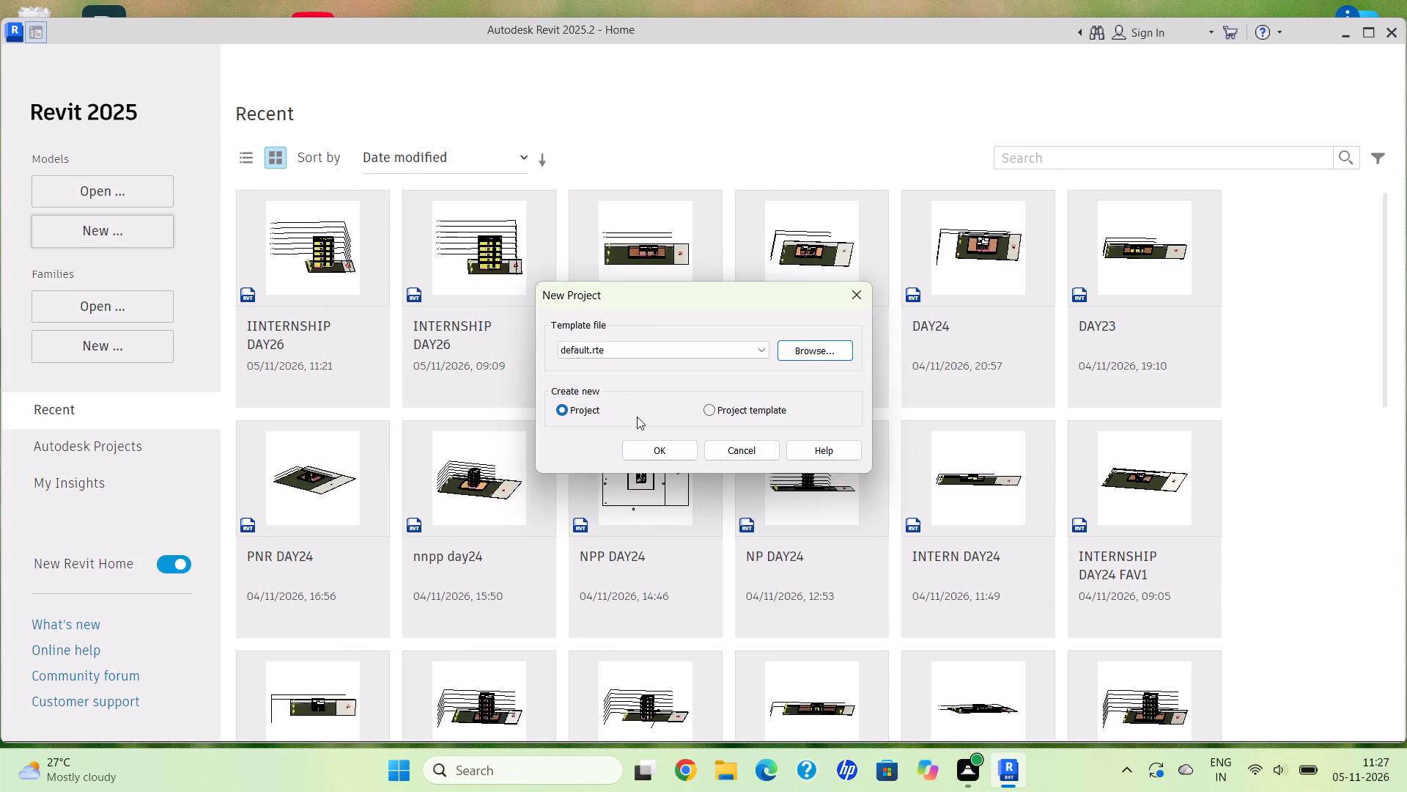
{"action": "left_click", "coordinate": [671, 455]}
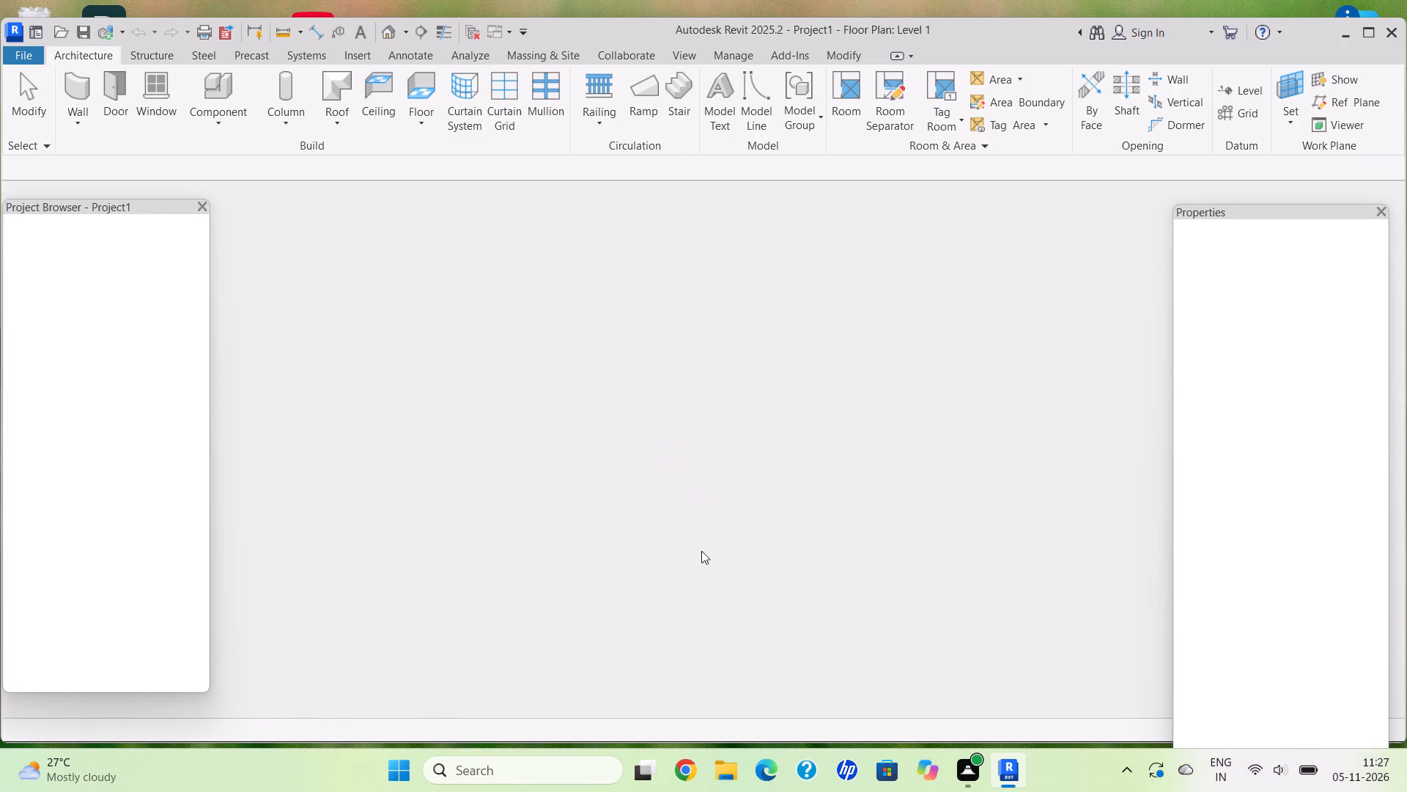
Link the CAD drawing internship2424 from the Documents folder into the Level 1 floor plan, positioned origin to internal origin.
{"action": "scroll", "coordinate": [745, 638], "scroll_direction": "down", "scroll_amount": 3}
{"action": "middle_click_drag", "start_coordinate": [775, 598], "coordinate": [660, 600]}
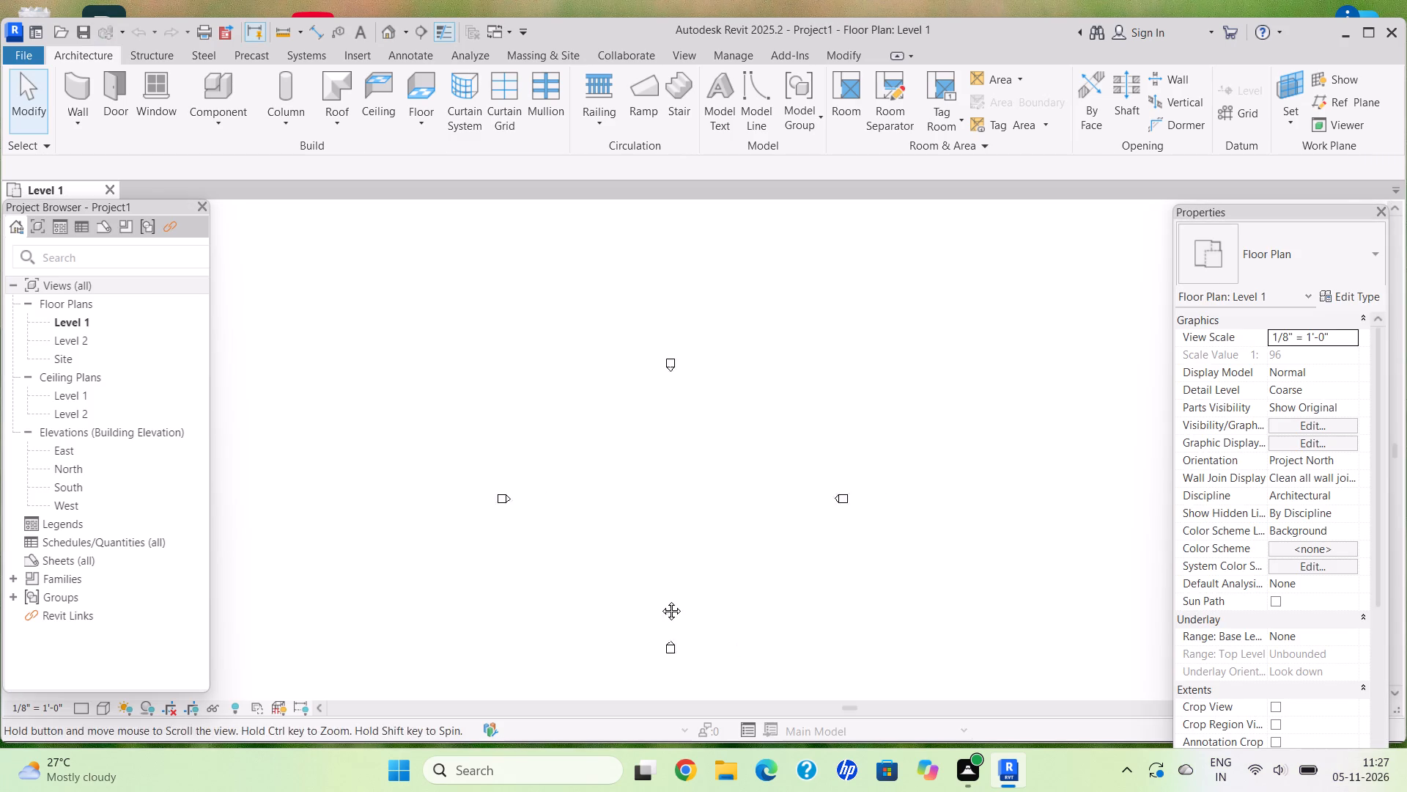
{"action": "middle_click_drag", "start_coordinate": [660, 600], "coordinate": [631, 593]}
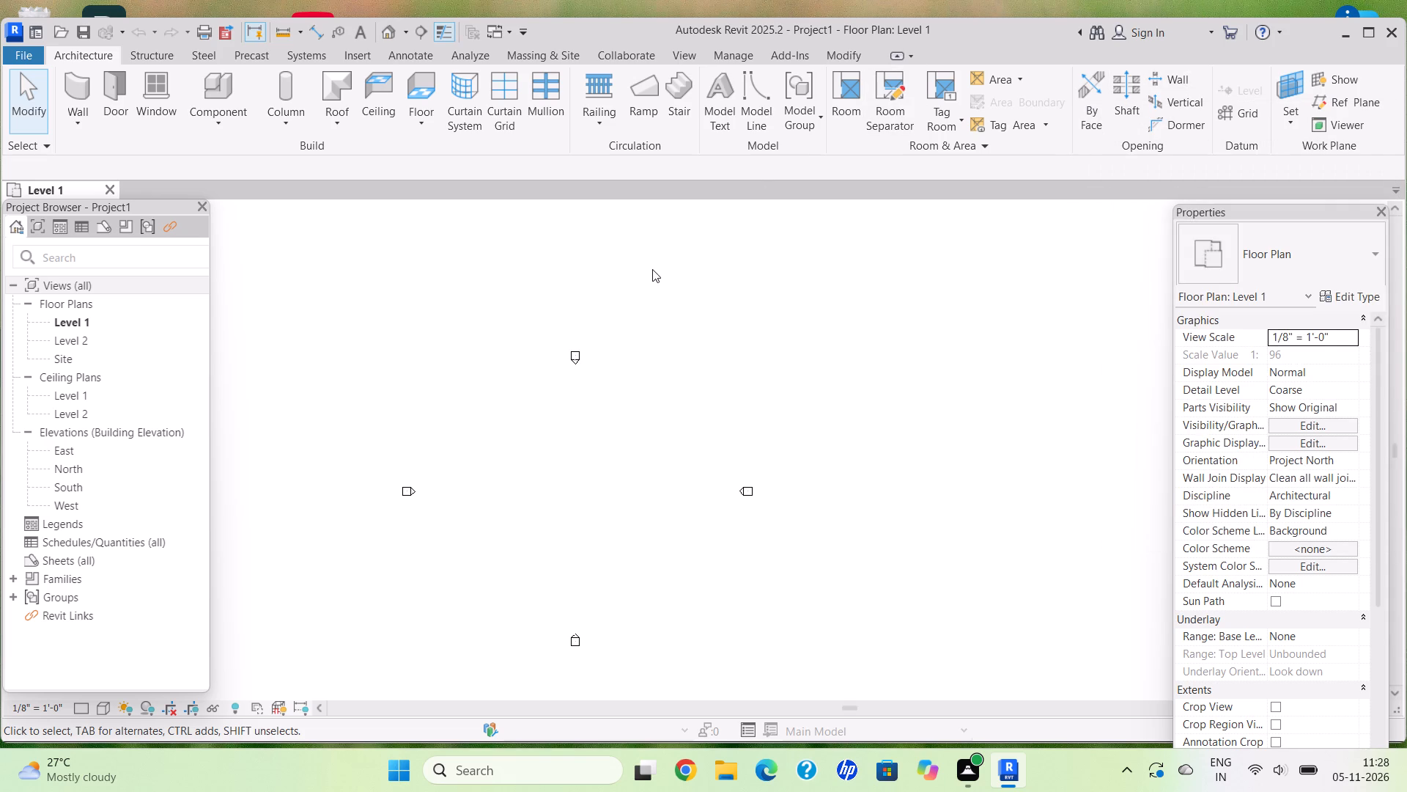
{"action": "scroll", "coordinate": [652, 269], "scroll_direction": "down", "scroll_amount": 3}
{"action": "middle_click_drag", "start_coordinate": [652, 272], "coordinate": [640, 265]}
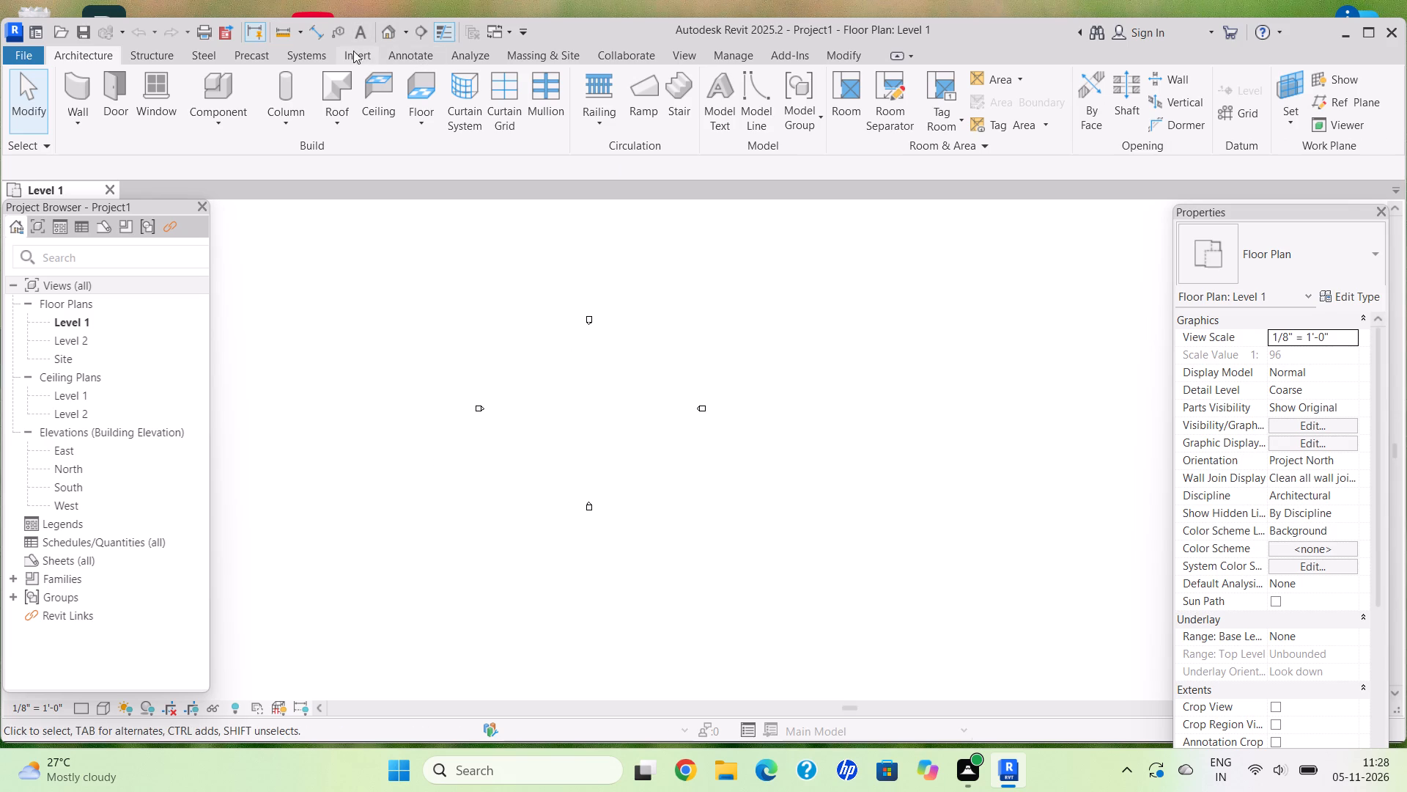
{"action": "left_click", "coordinate": [363, 52]}
{"action": "left_click", "coordinate": [139, 117]}
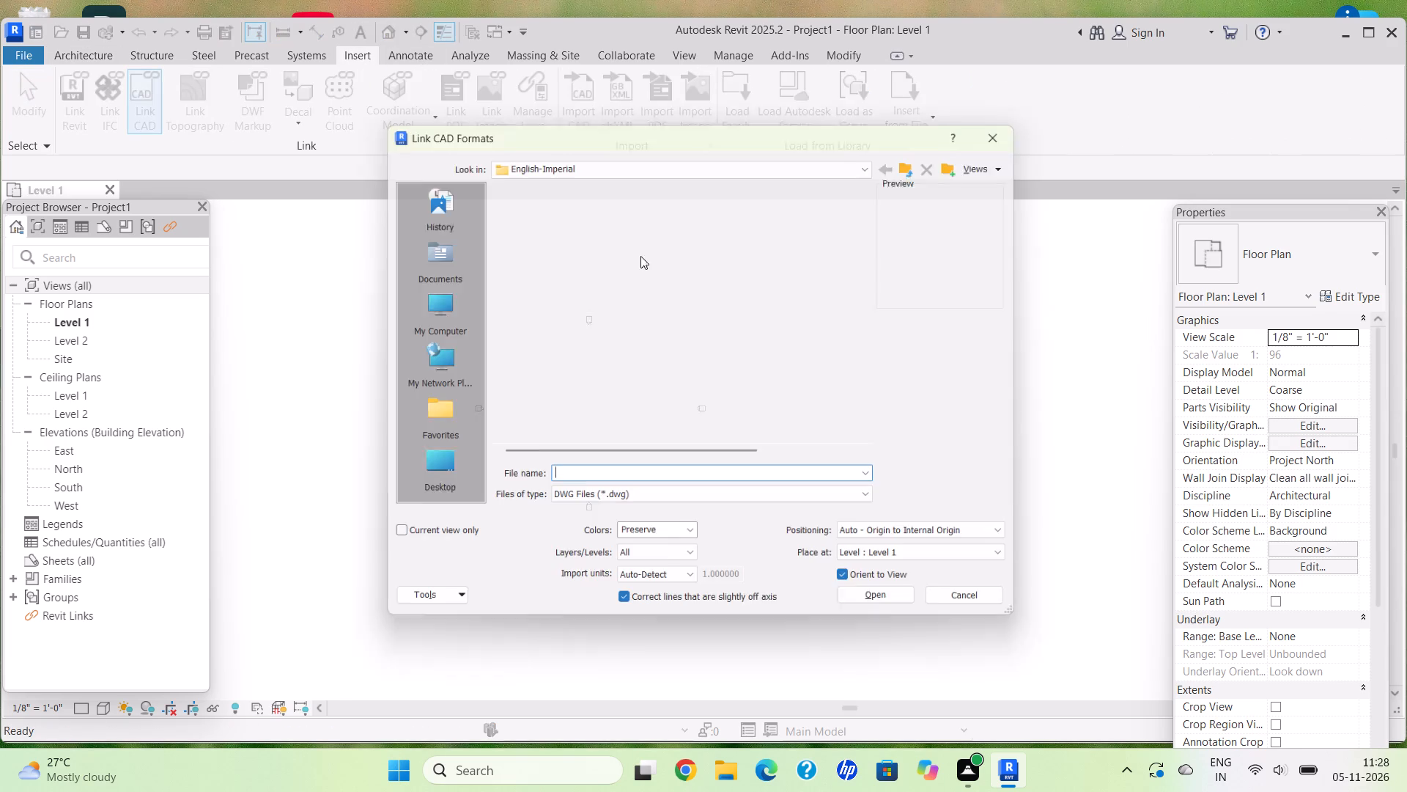
{"action": "double_click", "coordinate": [427, 246]}
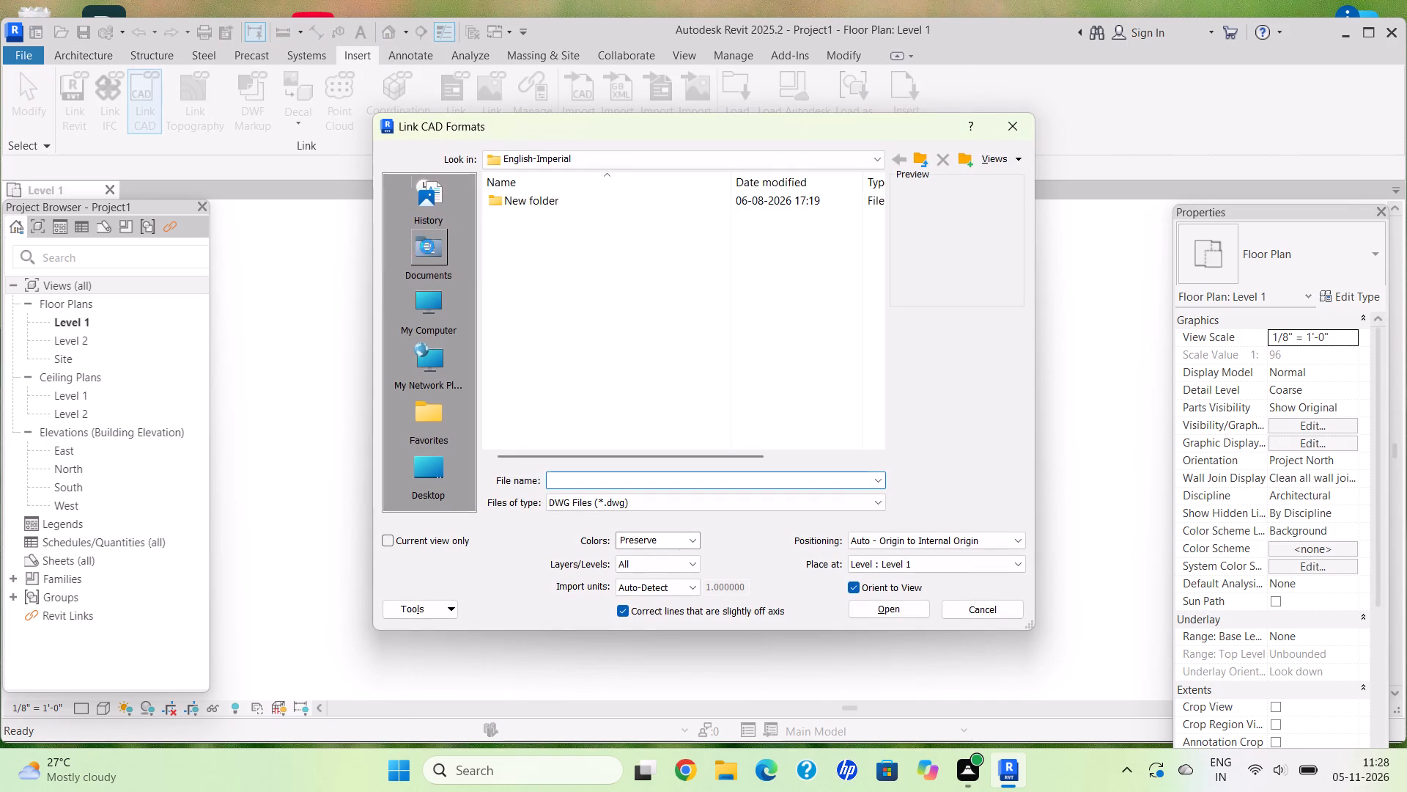
{"action": "scroll", "coordinate": [577, 339], "scroll_direction": "down", "scroll_amount": 13}
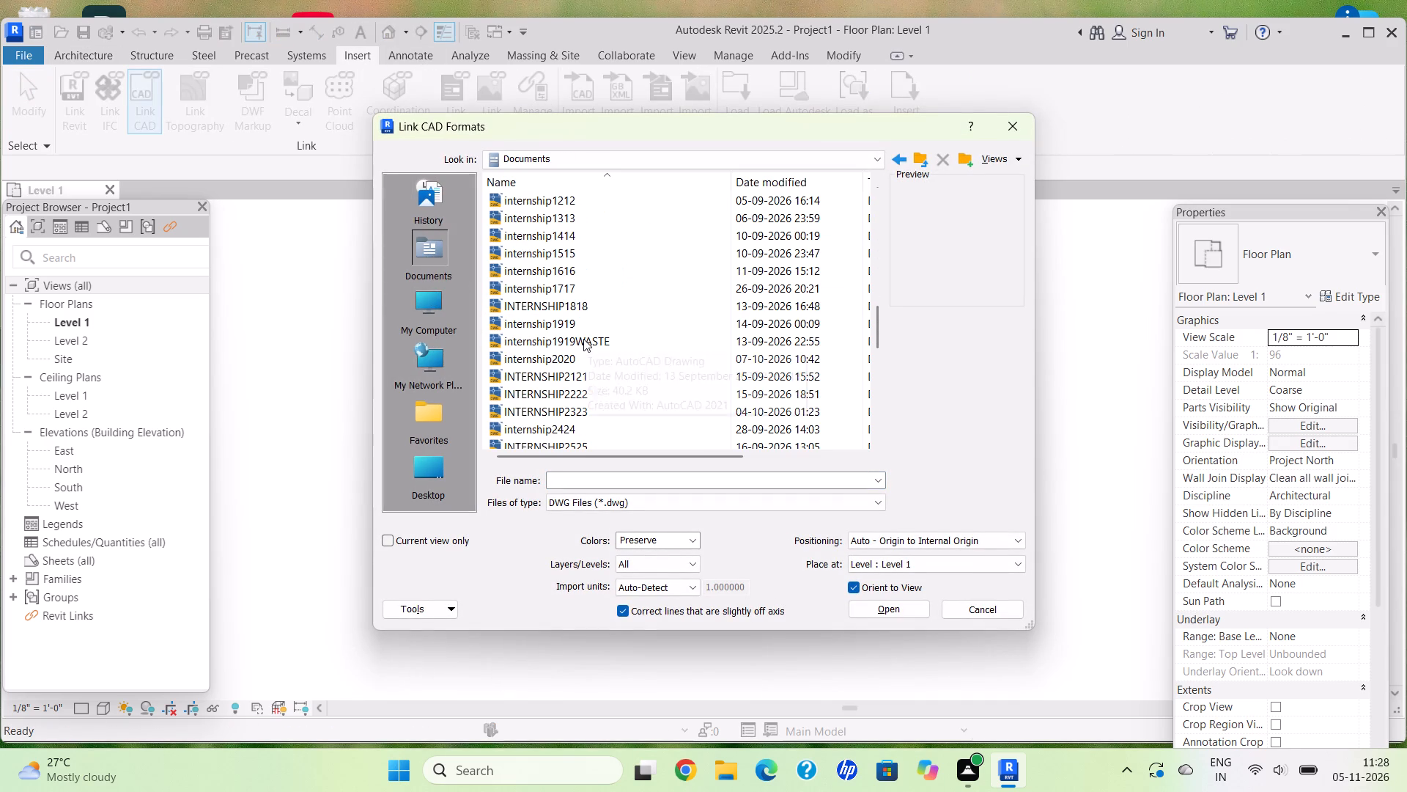
{"action": "scroll", "coordinate": [580, 348], "scroll_direction": "down", "scroll_amount": 2}
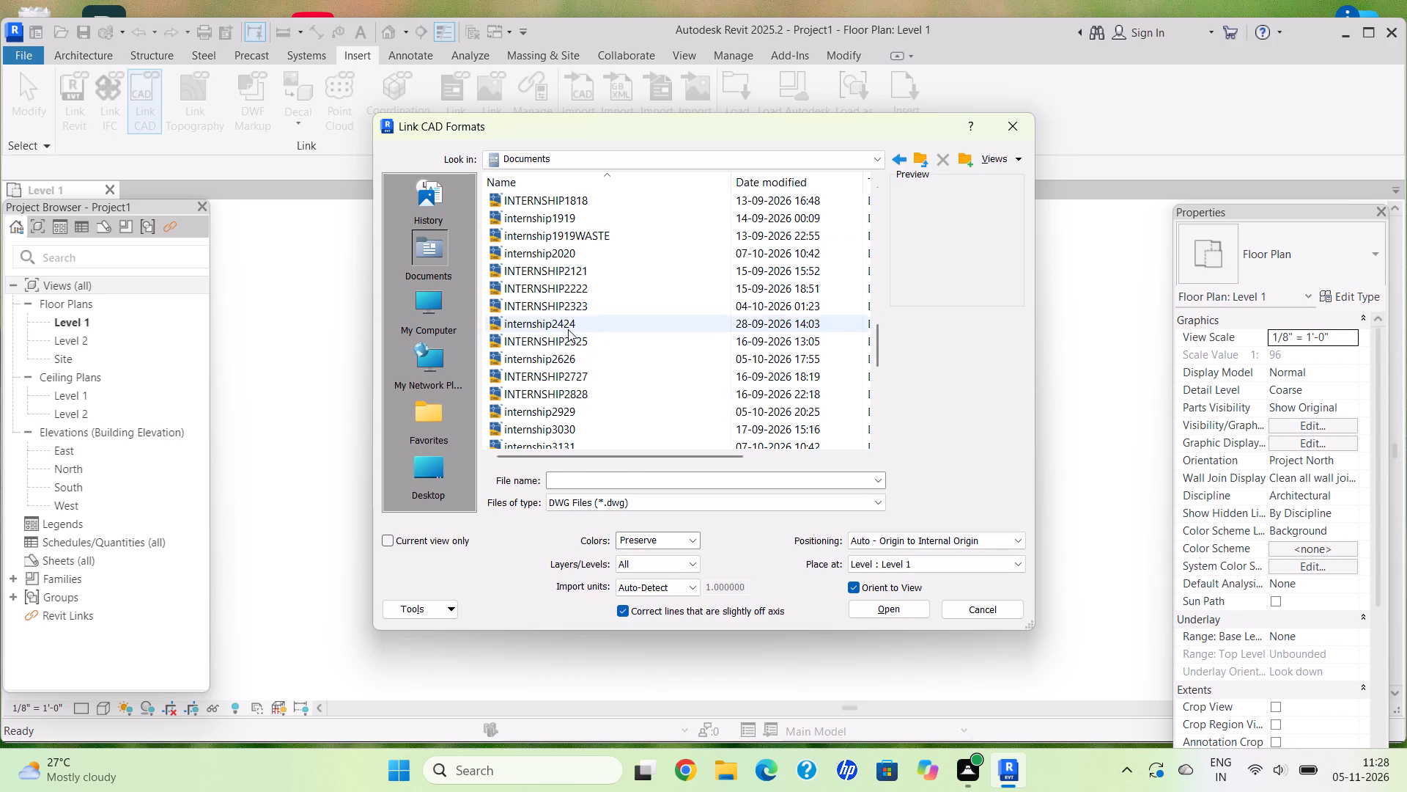
{"action": "left_click", "coordinate": [566, 326]}
{"action": "left_click", "coordinate": [890, 608]}
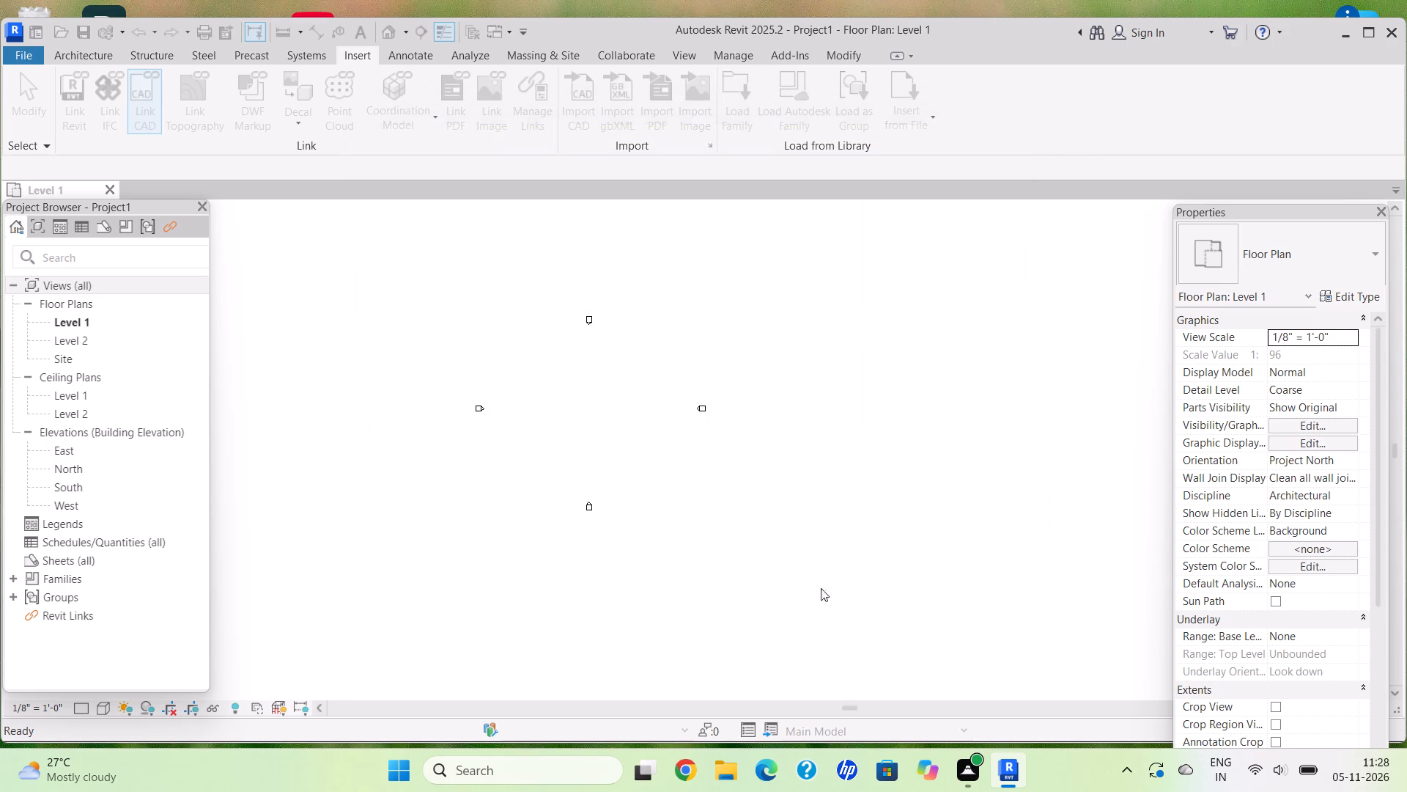
{"action": "scroll", "coordinate": [620, 353], "scroll_direction": "up", "scroll_amount": 7}
{"action": "scroll", "coordinate": [769, 400], "scroll_direction": "up", "scroll_amount": 6}
{"action": "middle_click_drag", "start_coordinate": [739, 390], "coordinate": [855, 402]}
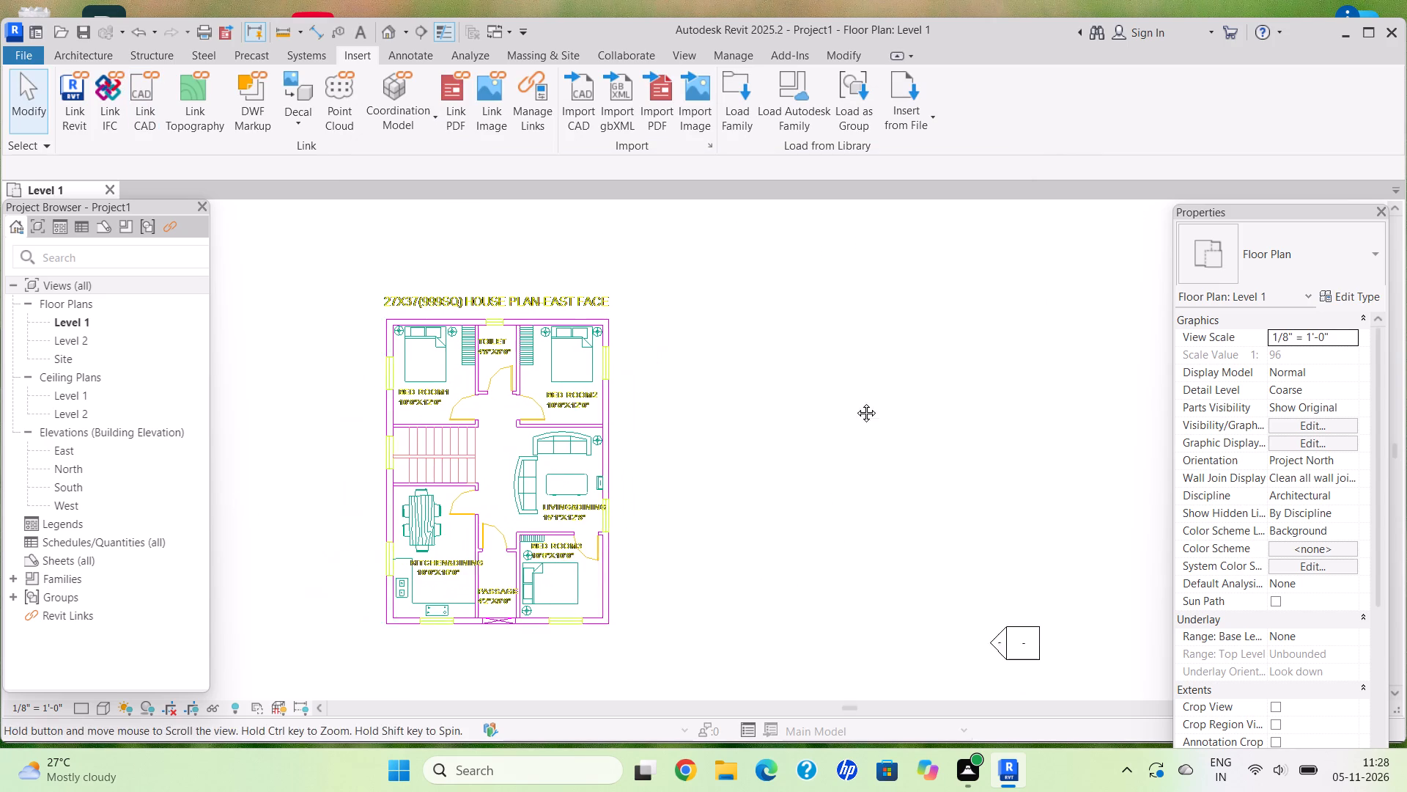
{"action": "middle_click_drag", "start_coordinate": [855, 402], "coordinate": [926, 402]}
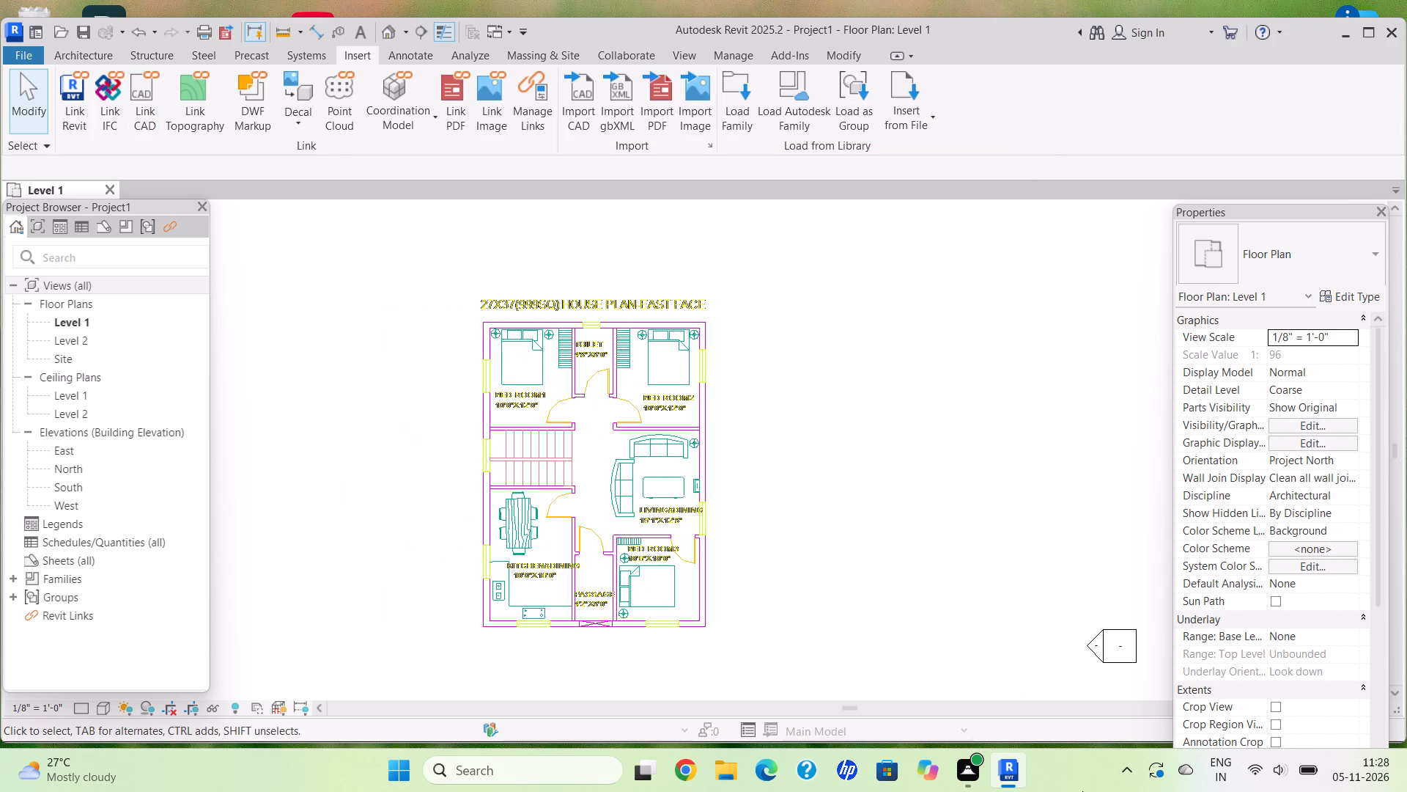
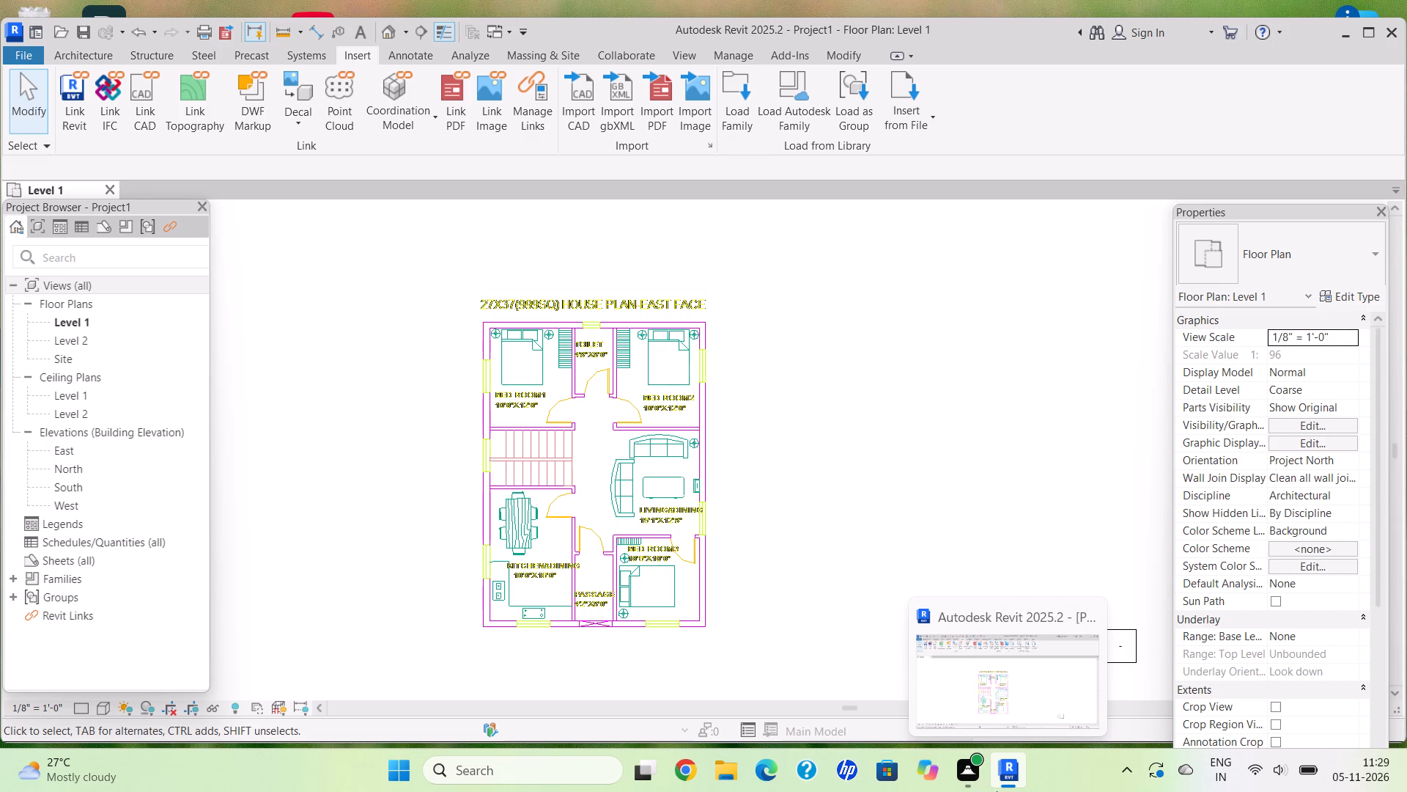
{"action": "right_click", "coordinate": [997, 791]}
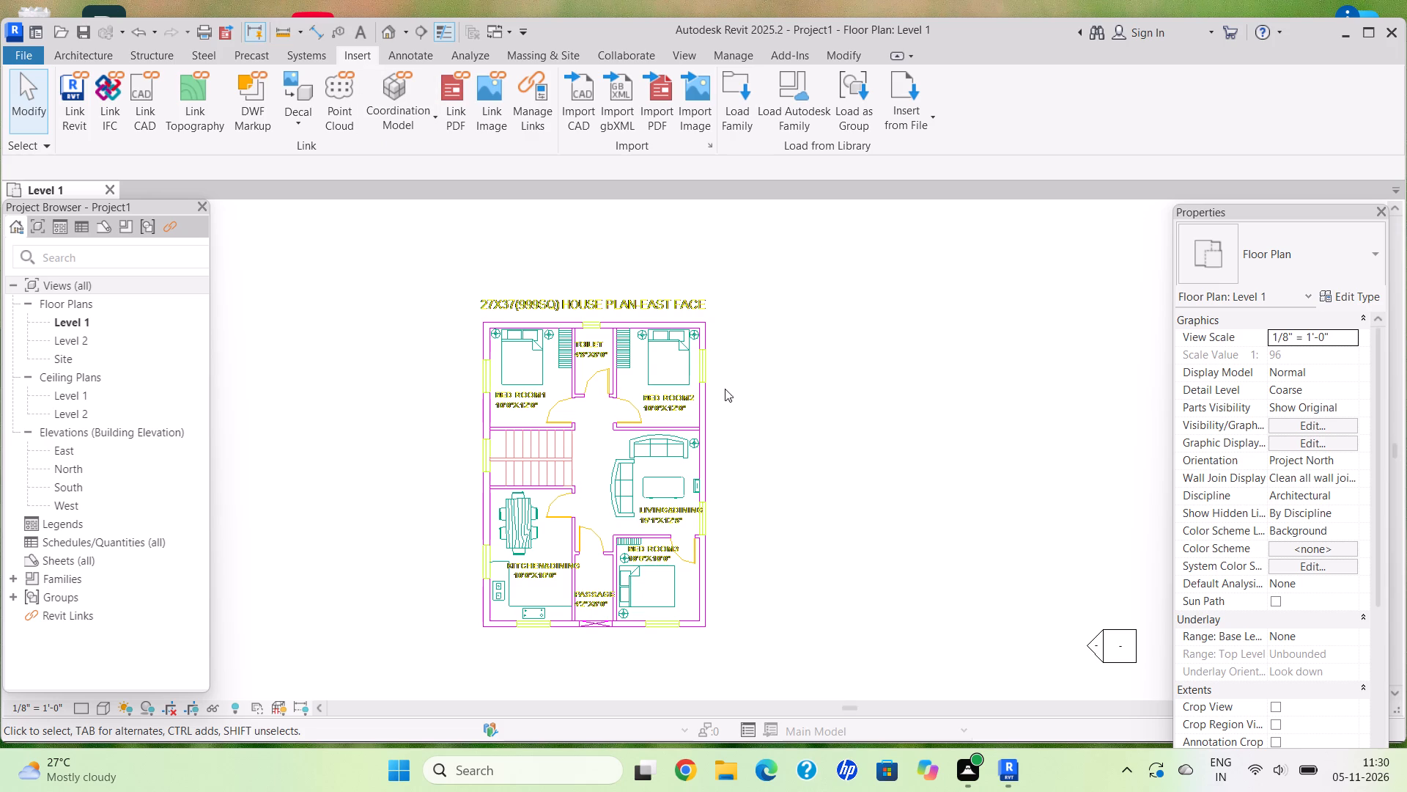
Start an architectural wall and set the structure layer thickness of the Generic - 8" type to 9".
{"action": "scroll", "coordinate": [665, 359], "scroll_direction": "down", "scroll_amount": 1}
{"action": "middle_click_drag", "start_coordinate": [643, 370], "coordinate": [624, 384]}
{"action": "scroll", "coordinate": [542, 347], "scroll_direction": "up", "scroll_amount": 8}
{"action": "scroll", "coordinate": [416, 316], "scroll_direction": "down", "scroll_amount": 2}
{"action": "middle_click_drag", "start_coordinate": [347, 314], "coordinate": [296, 288]}
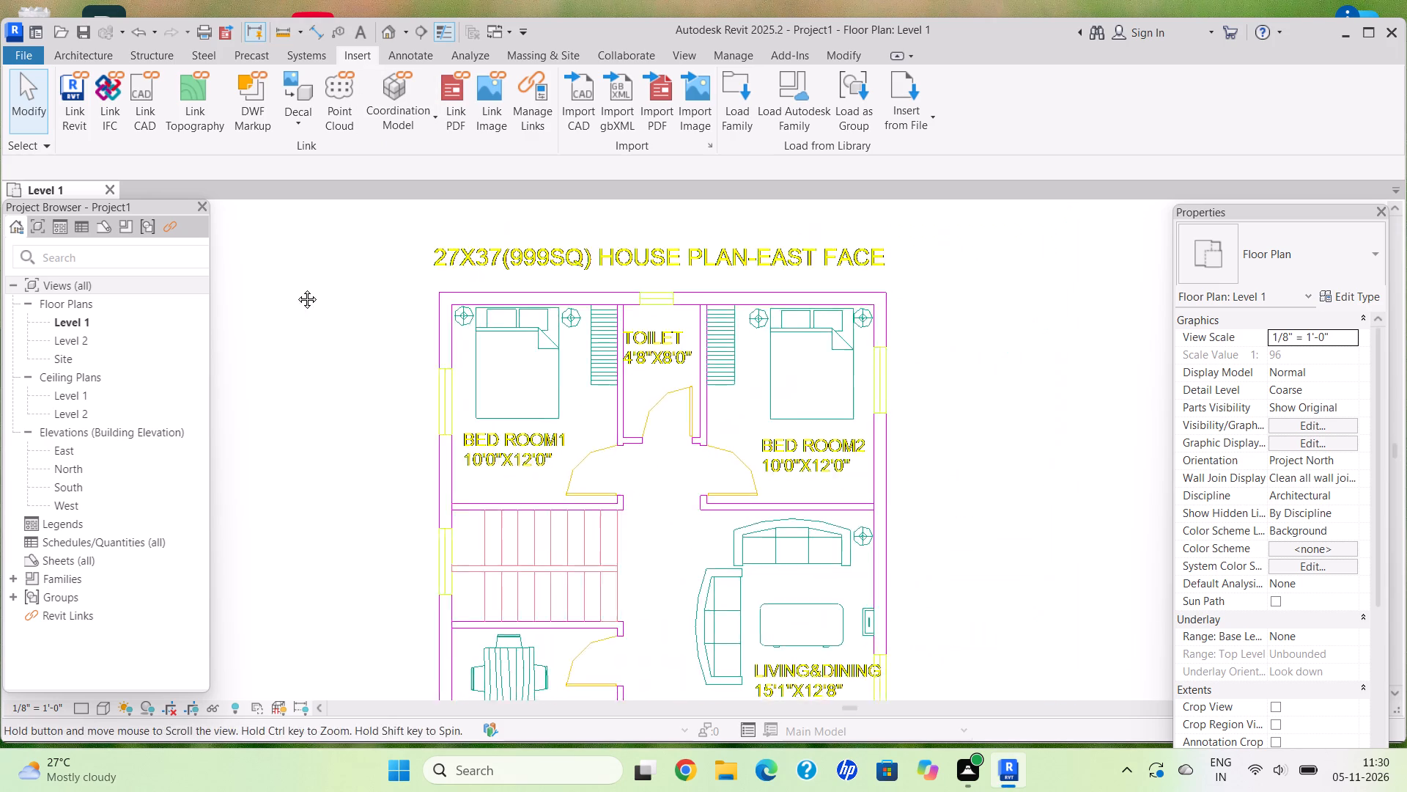
{"action": "middle_click_drag", "start_coordinate": [296, 288], "coordinate": [237, 242]}
{"action": "left_click", "coordinate": [71, 51]}
{"action": "left_click", "coordinate": [89, 114]}
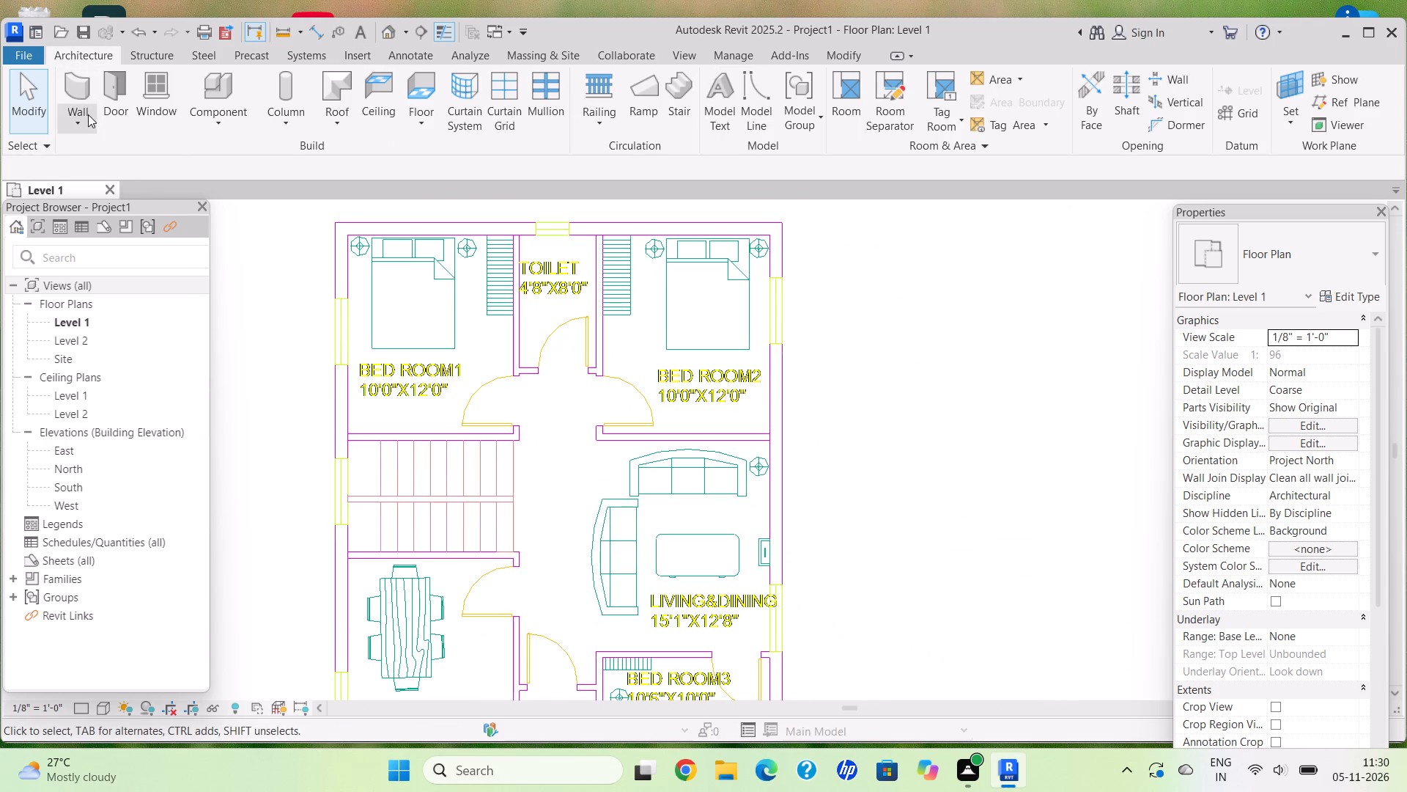
{"action": "left_click", "coordinate": [131, 155]}
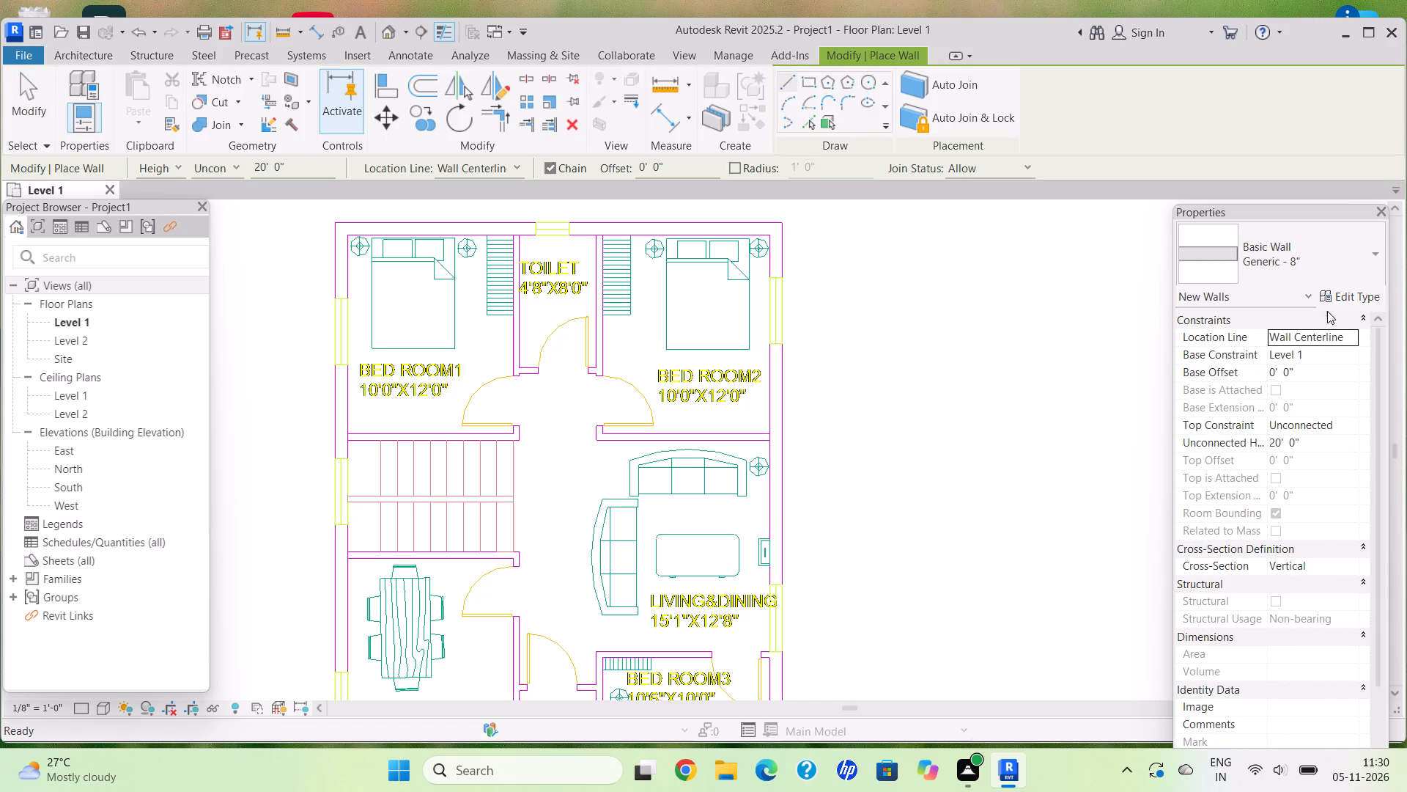
{"action": "left_click", "coordinate": [1352, 294]}
{"action": "left_click", "coordinate": [1027, 283]}
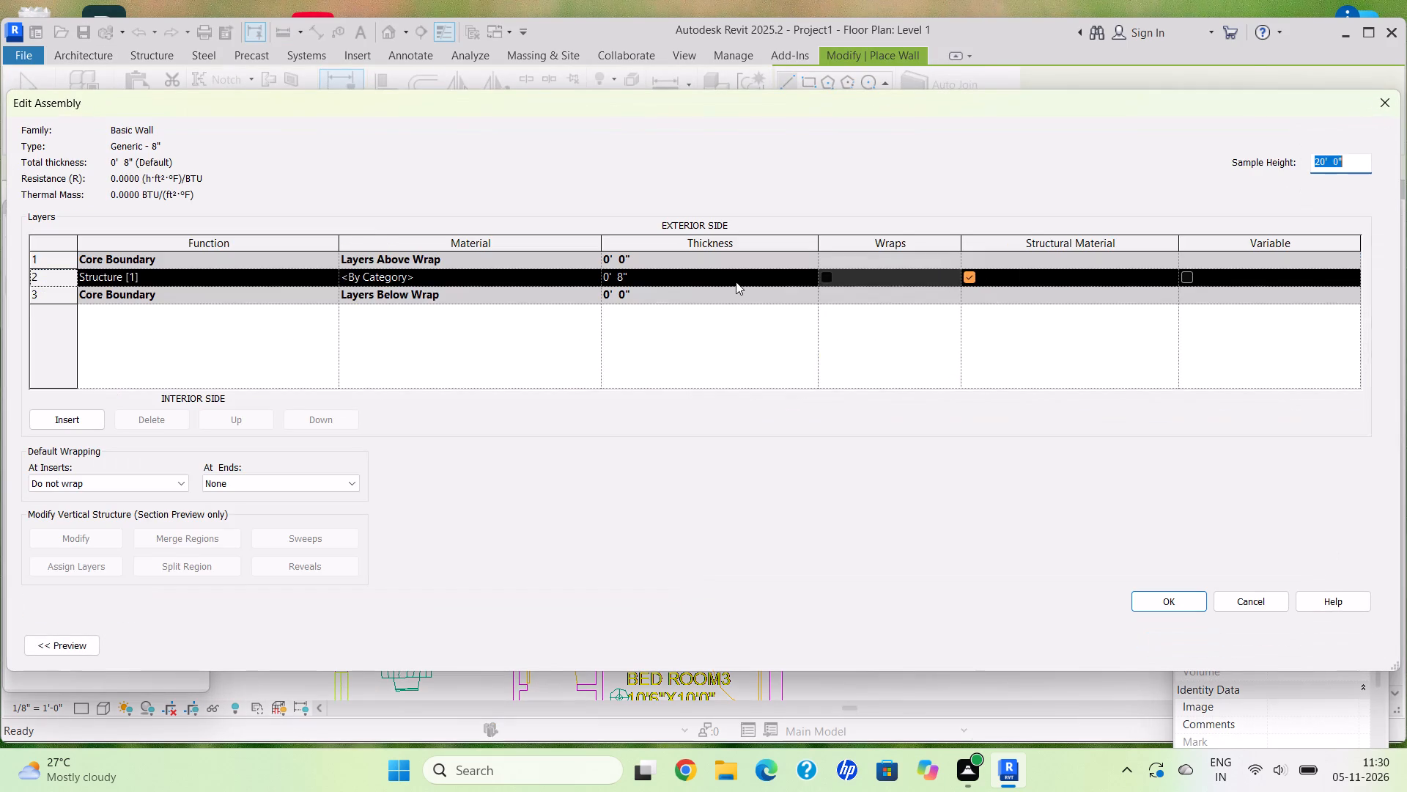
{"action": "left_click", "coordinate": [696, 282]}
{"action": "key", "text": "BackSpace"}
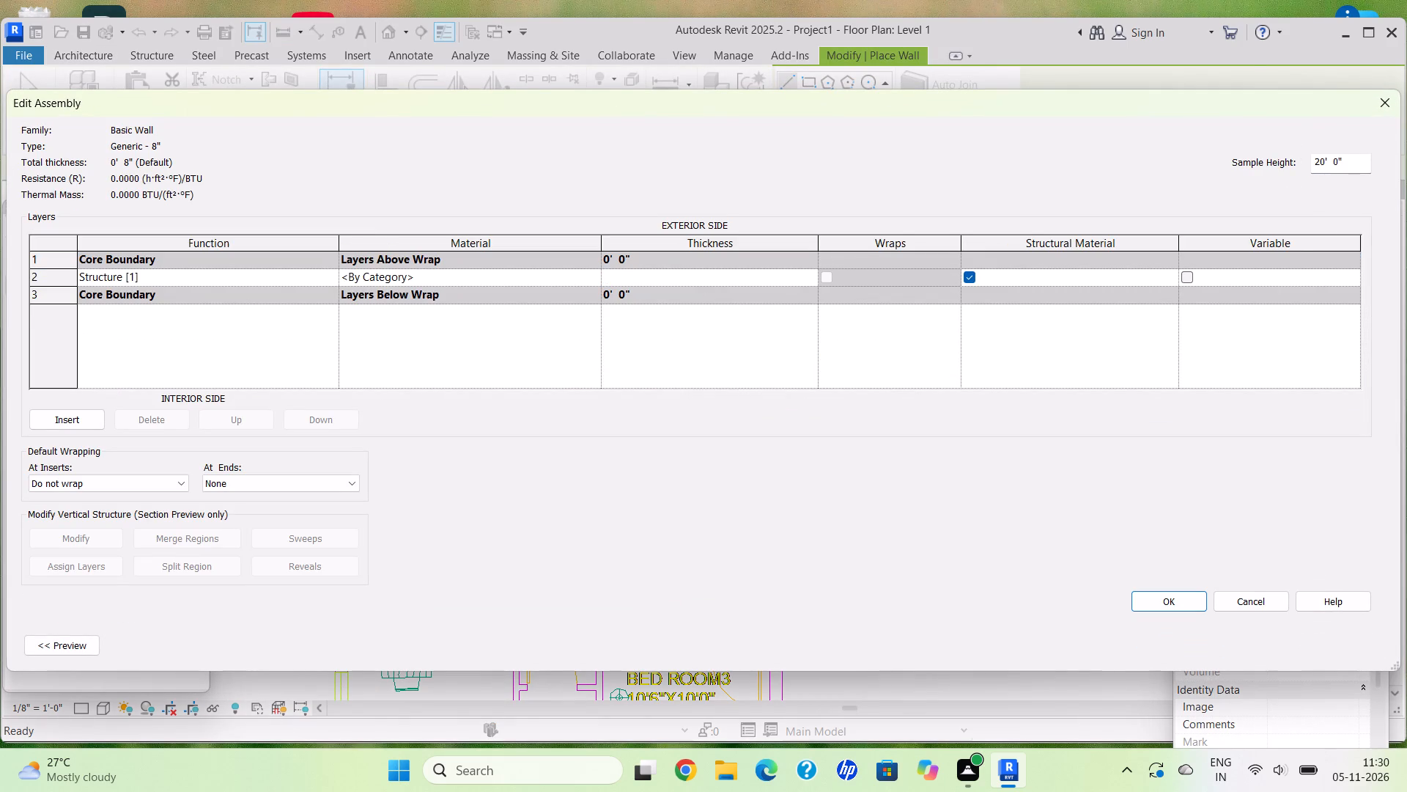
{"action": "type", "text": "9\""}
{"action": "key", "text": "Return"}
Set the wall assembly's sample height to 10' and apply the type changes.
{"action": "left_click", "coordinate": [1357, 160]}
{"action": "key", "text": "BackSpace"}
{"action": "key", "text": "BackSpace"}
{"action": "key", "text": "BackSpace"}
{"action": "key", "text": "BackSpace"}
{"action": "key", "text": "BackSpace"}
{"action": "key", "text": "BackSpace"}
{"action": "key", "text": "BackSpace"}
{"action": "key", "text": "BackSpace"}
{"action": "key", "text": "BackSpace"}
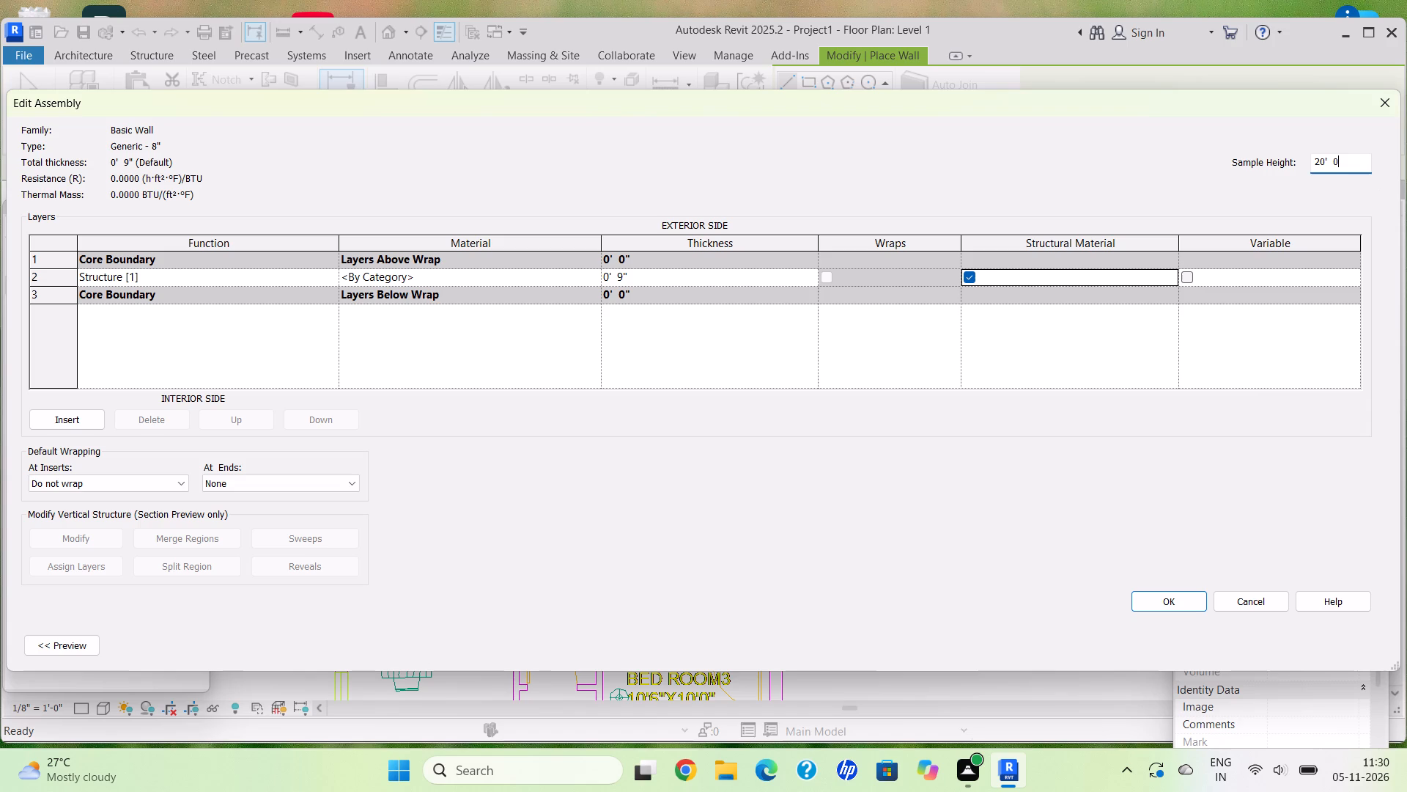
{"action": "type", "text": "10'"}
{"action": "key", "text": "Return"}
{"action": "left_click", "coordinate": [1164, 609]}
{"action": "left_click", "coordinate": [1359, 645]}
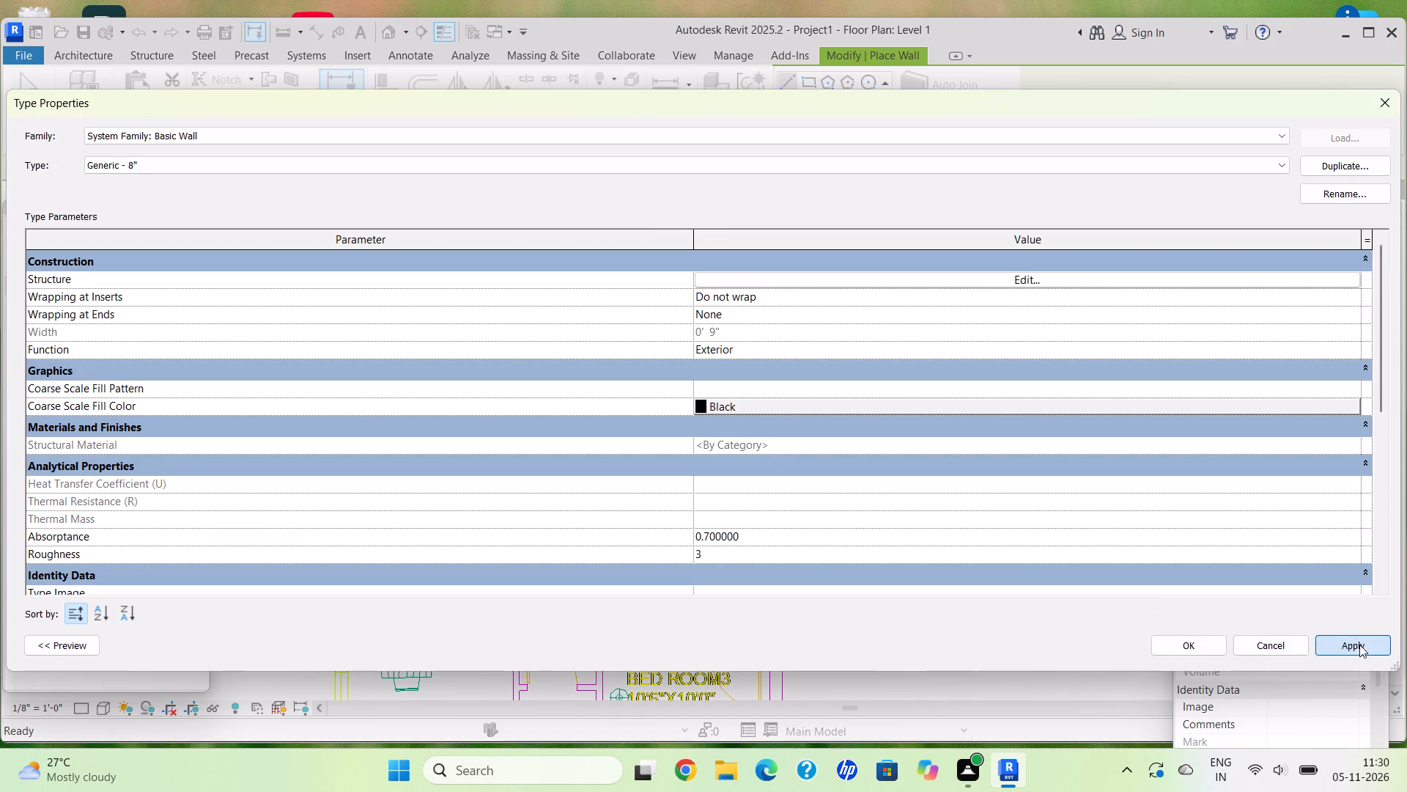
{"action": "left_click", "coordinate": [1160, 648]}
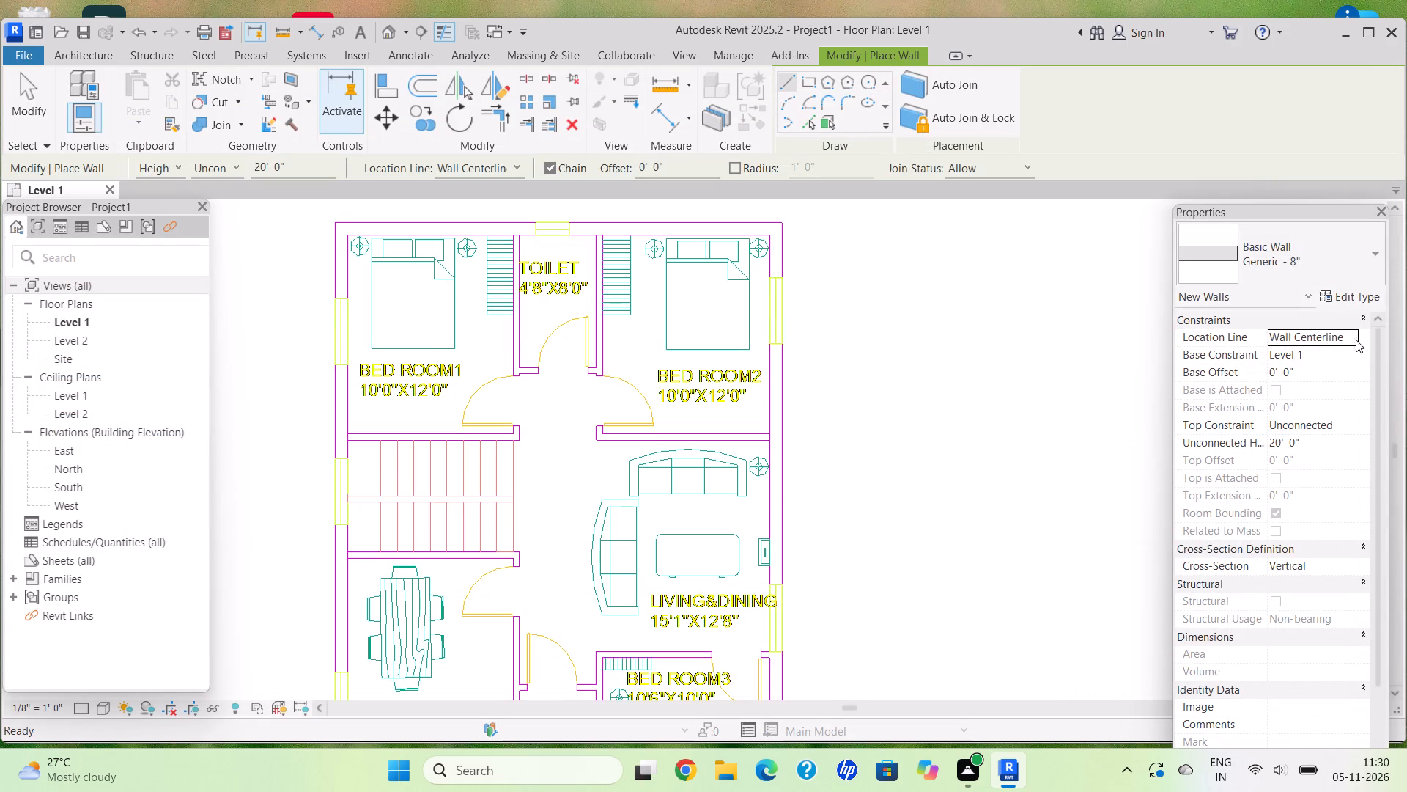
Set the new walls' location line to Finish Face: Exterior and their unconnected height to 10'.
{"action": "left_click", "coordinate": [1353, 336]}
{"action": "left_click", "coordinate": [1343, 381]}
{"action": "left_click", "coordinate": [1322, 436]}
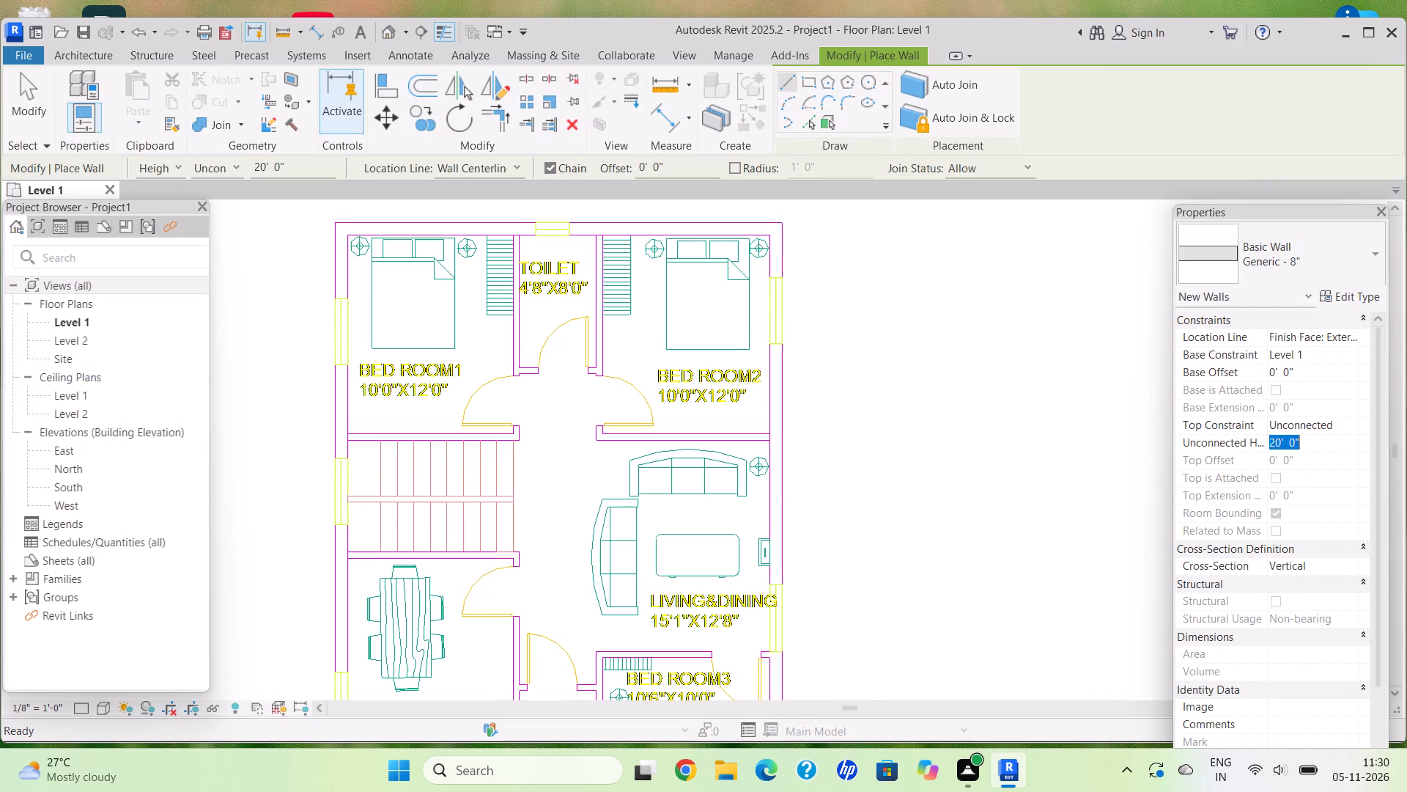
{"action": "key", "text": "BackSpace"}
{"action": "type", "text": "10'"}
{"action": "key", "text": "Return"}
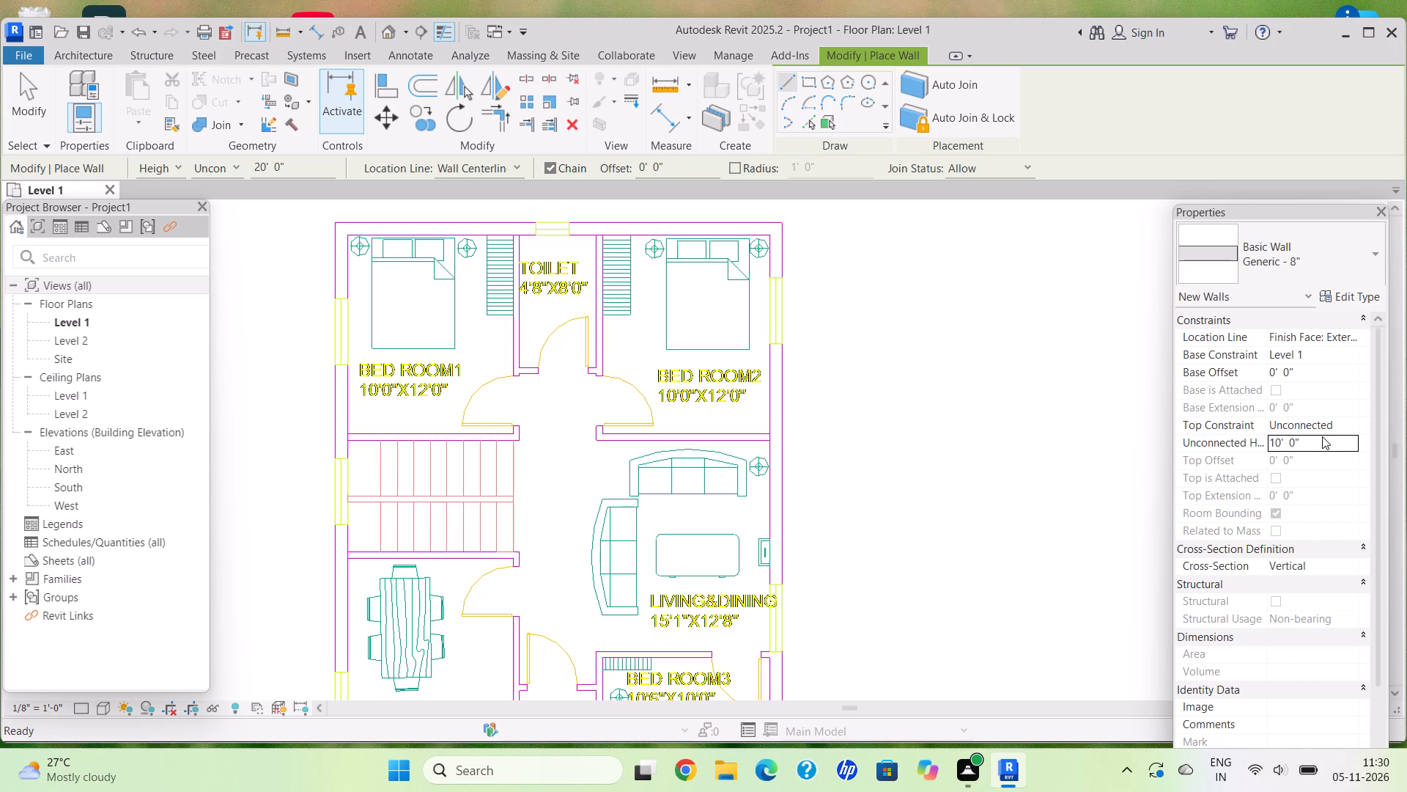
Draw the exterior wall along the linked plan's outer edge, starting from the upper-left outer corner at Bed Room 1.
{"action": "middle_click_drag", "start_coordinate": [418, 216], "coordinate": [443, 261]}
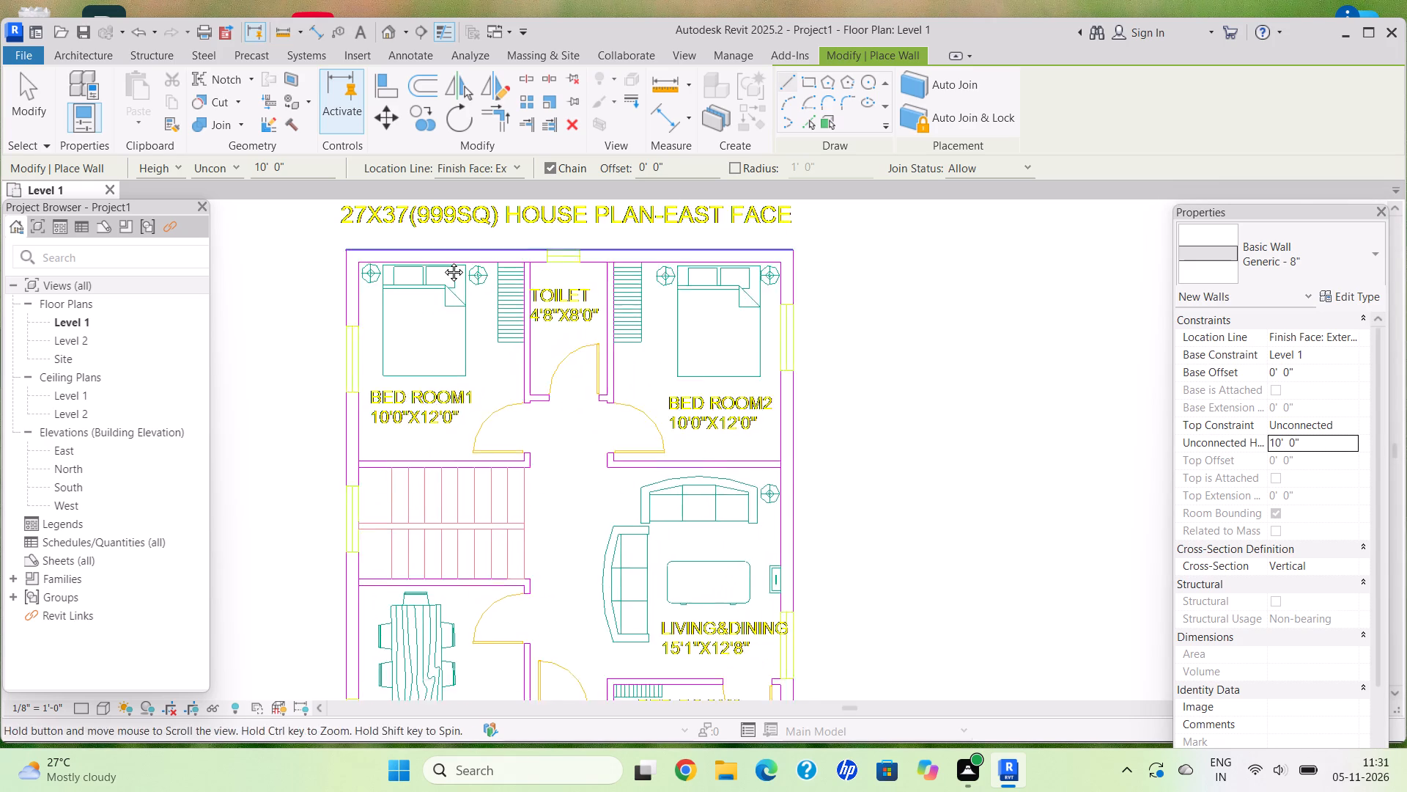
{"action": "middle_click_drag", "start_coordinate": [443, 261], "coordinate": [445, 265]}
{"action": "scroll", "coordinate": [340, 248], "scroll_direction": "up", "scroll_amount": 6}
{"action": "left_click", "coordinate": [408, 304]}
{"action": "middle_click_drag", "start_coordinate": [796, 372], "coordinate": [648, 358]}
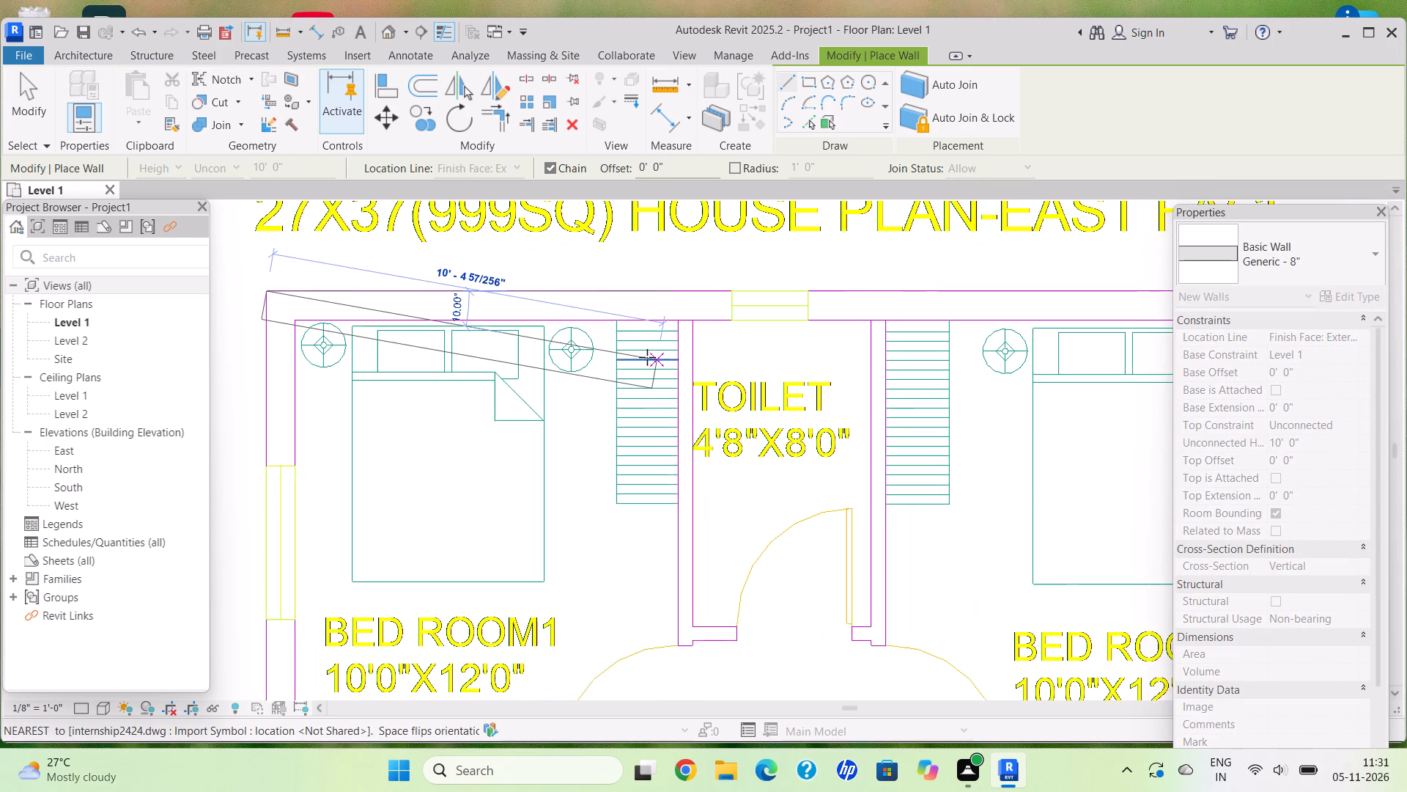
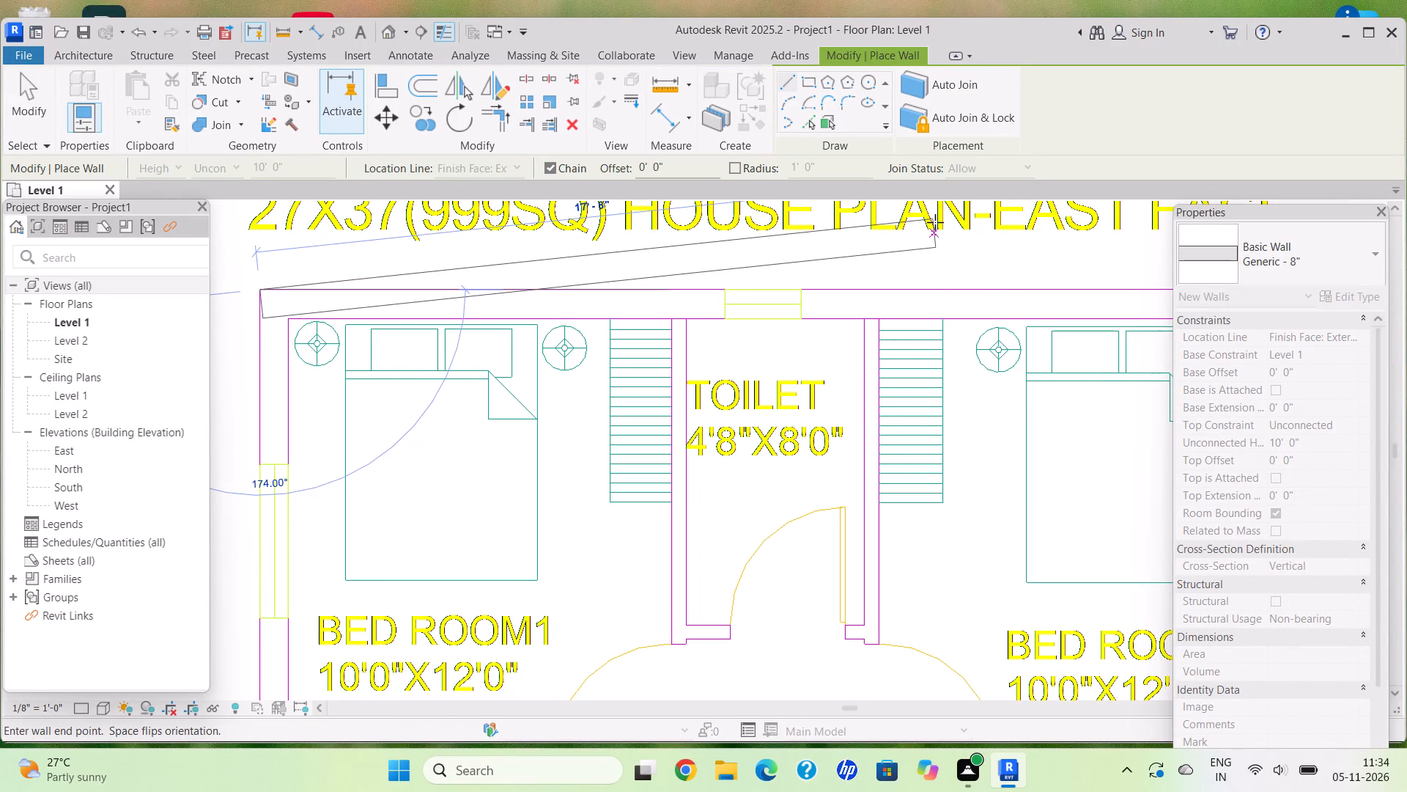
Draw the 27'-0" top exterior wall to the outer corner at Bed Room 2 and continue down to the outer corner below Bed Room 3.
{"action": "middle_click_drag", "start_coordinate": [928, 214], "coordinate": [896, 228]}
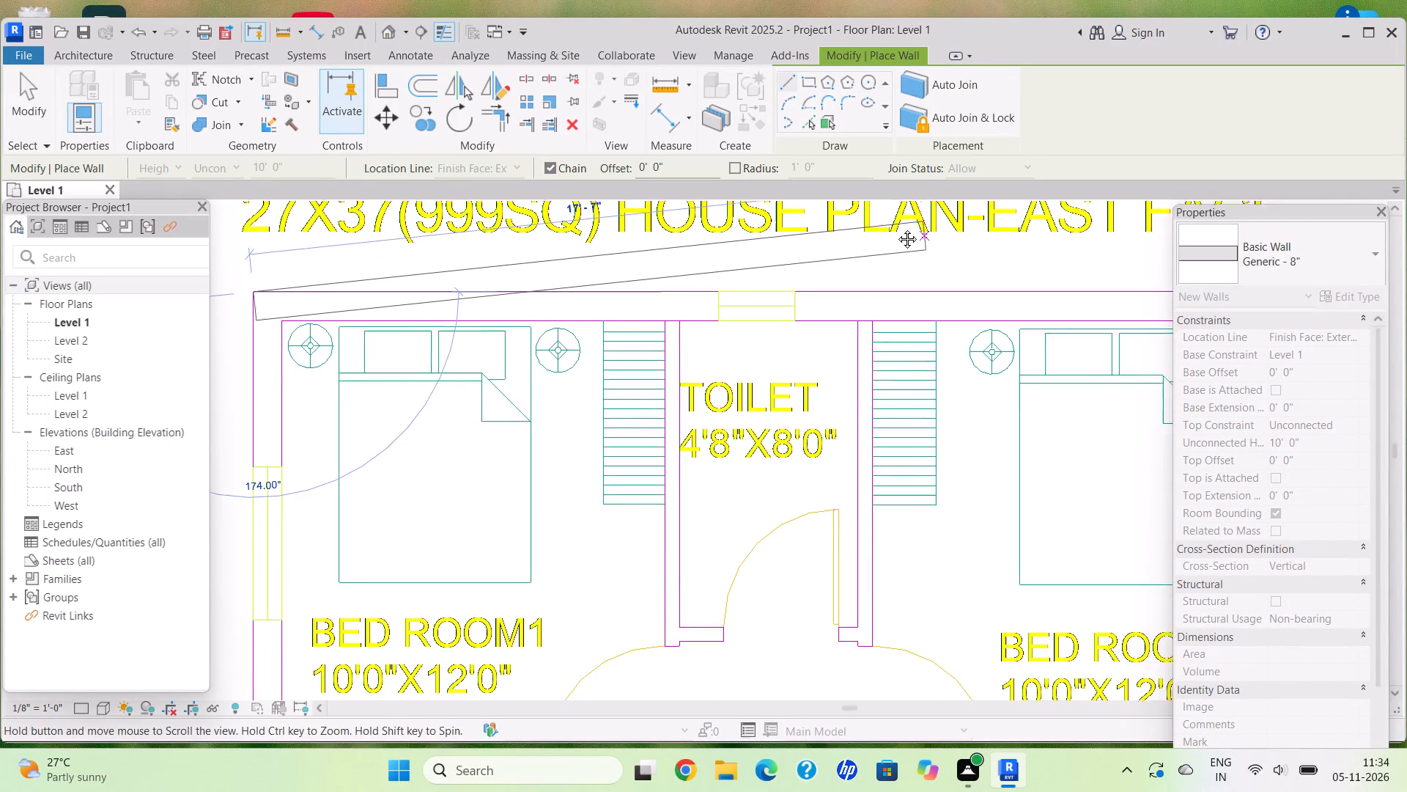
{"action": "middle_click_drag", "start_coordinate": [896, 228], "coordinate": [761, 264]}
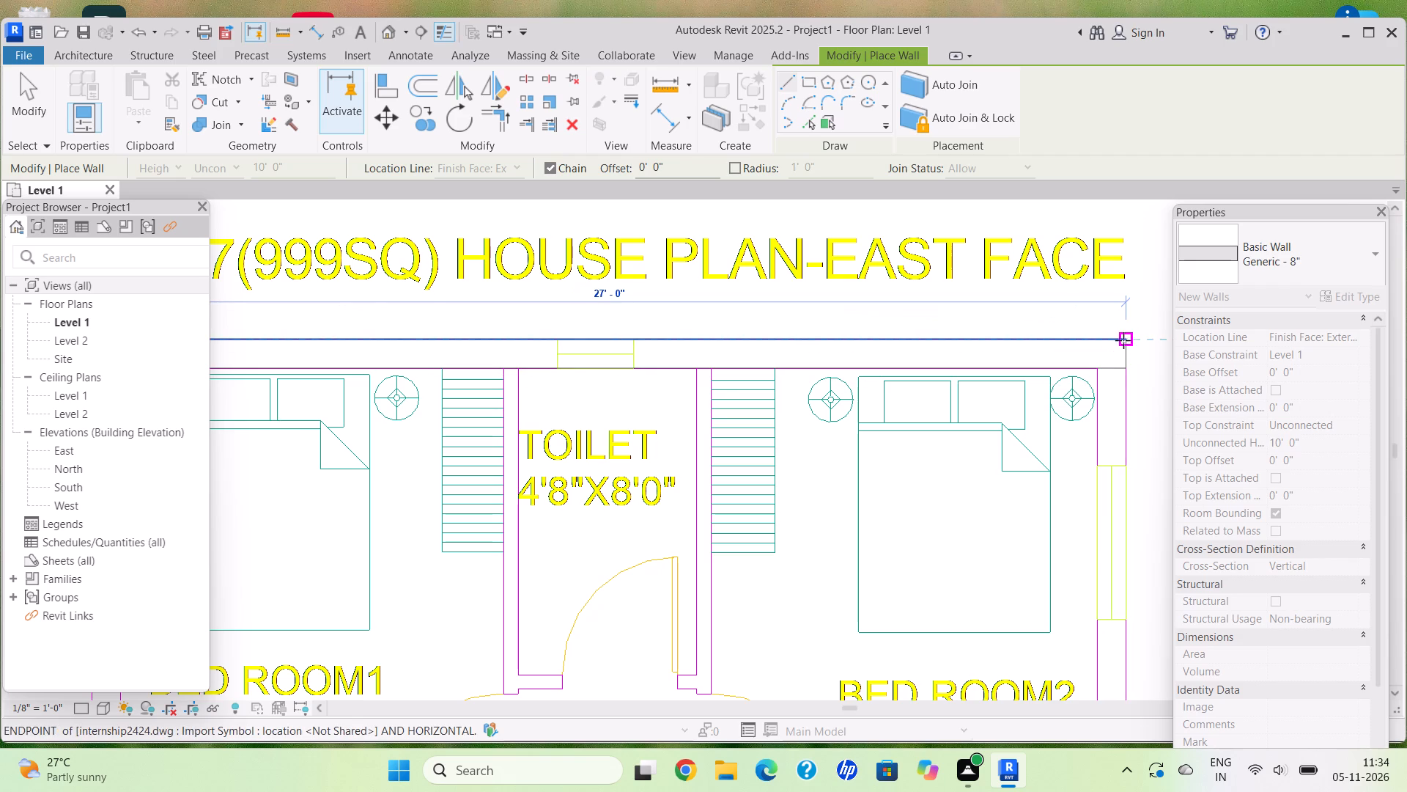
{"action": "left_click", "coordinate": [1122, 338]}
{"action": "middle_click_drag", "start_coordinate": [1084, 508], "coordinate": [975, 254]}
{"action": "scroll", "coordinate": [1001, 352], "scroll_direction": "down", "scroll_amount": 4}
{"action": "scroll", "coordinate": [959, 491], "scroll_direction": "up", "scroll_amount": 1}
{"action": "middle_click_drag", "start_coordinate": [951, 507], "coordinate": [889, 230]}
{"action": "scroll", "coordinate": [889, 232], "scroll_direction": "down", "scroll_amount": 2}
{"action": "middle_click_drag", "start_coordinate": [937, 435], "coordinate": [923, 320]}
{"action": "scroll", "coordinate": [927, 337], "scroll_direction": "down", "scroll_amount": 1}
{"action": "scroll", "coordinate": [896, 508], "scroll_direction": "up", "scroll_amount": 6}
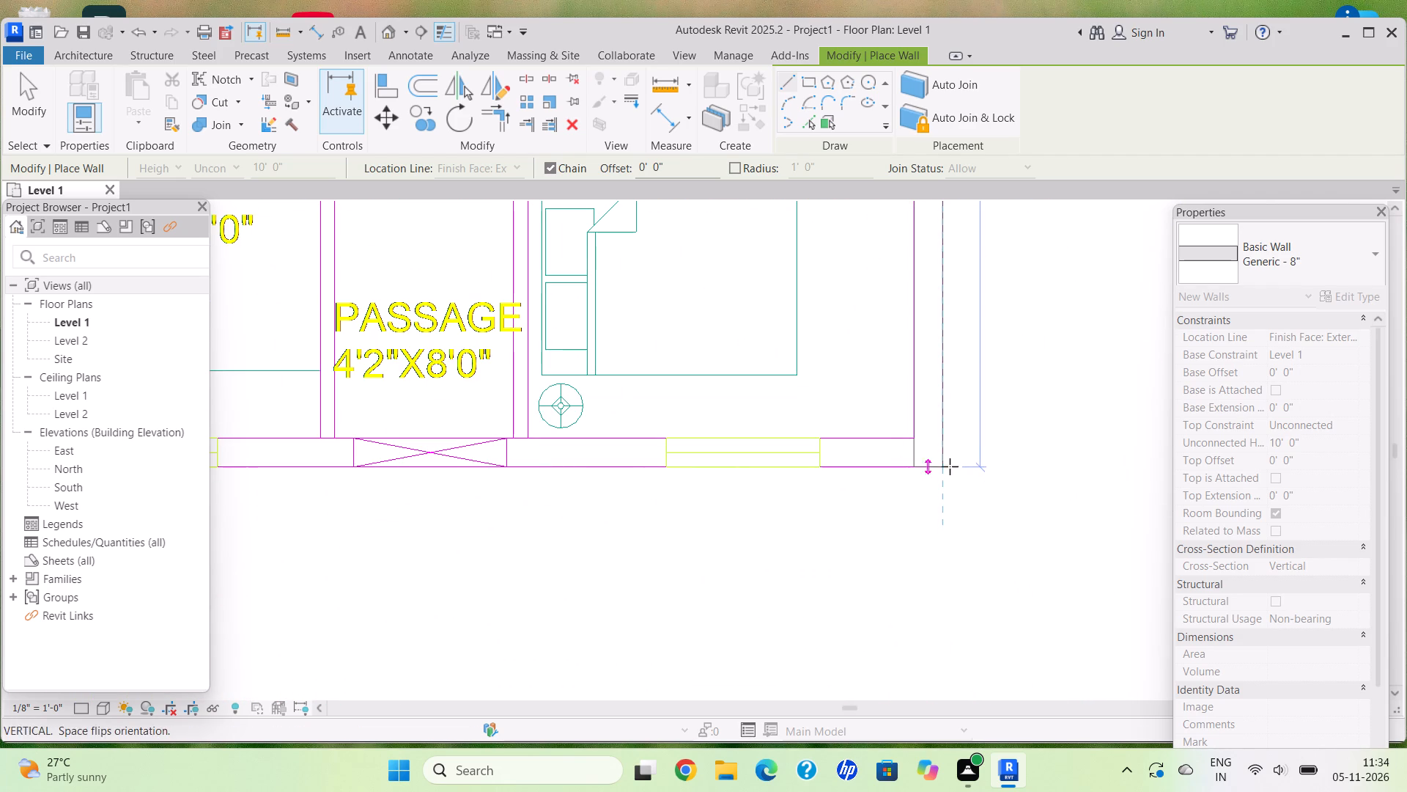
{"action": "left_click", "coordinate": [941, 463]}
Continue the exterior wall 27'-0" along the plan's bottom edge to the Kitchen & Dining corner, and close the loop at Bed Room 1's upper-left corner.
{"action": "middle_click_drag", "start_coordinate": [732, 459], "coordinate": [983, 499]}
{"action": "scroll", "coordinate": [972, 499], "scroll_direction": "down", "scroll_amount": 1}
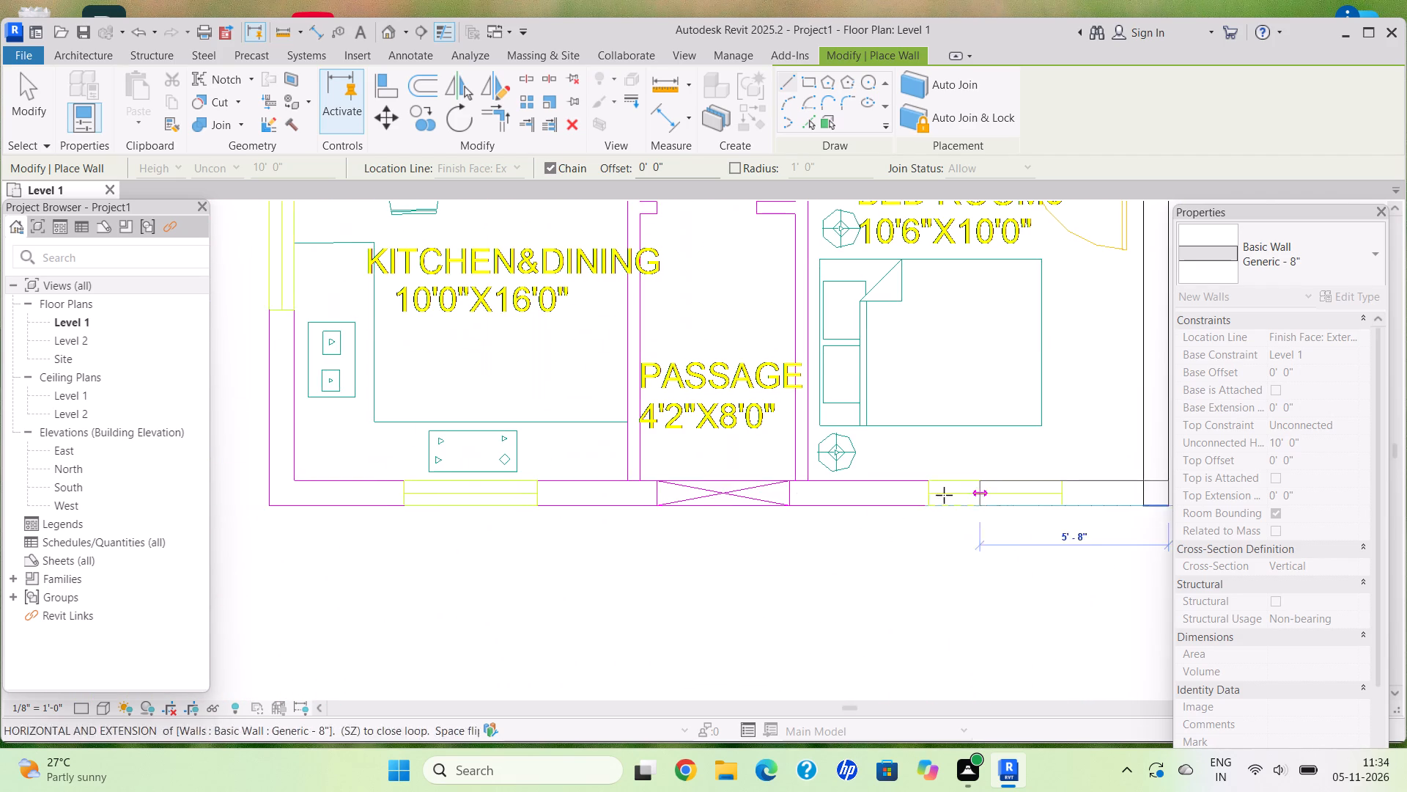
{"action": "scroll", "coordinate": [702, 491], "scroll_direction": "down", "scroll_amount": 2}
{"action": "middle_click_drag", "start_coordinate": [702, 491], "coordinate": [871, 488]}
{"action": "left_click", "coordinate": [540, 497]}
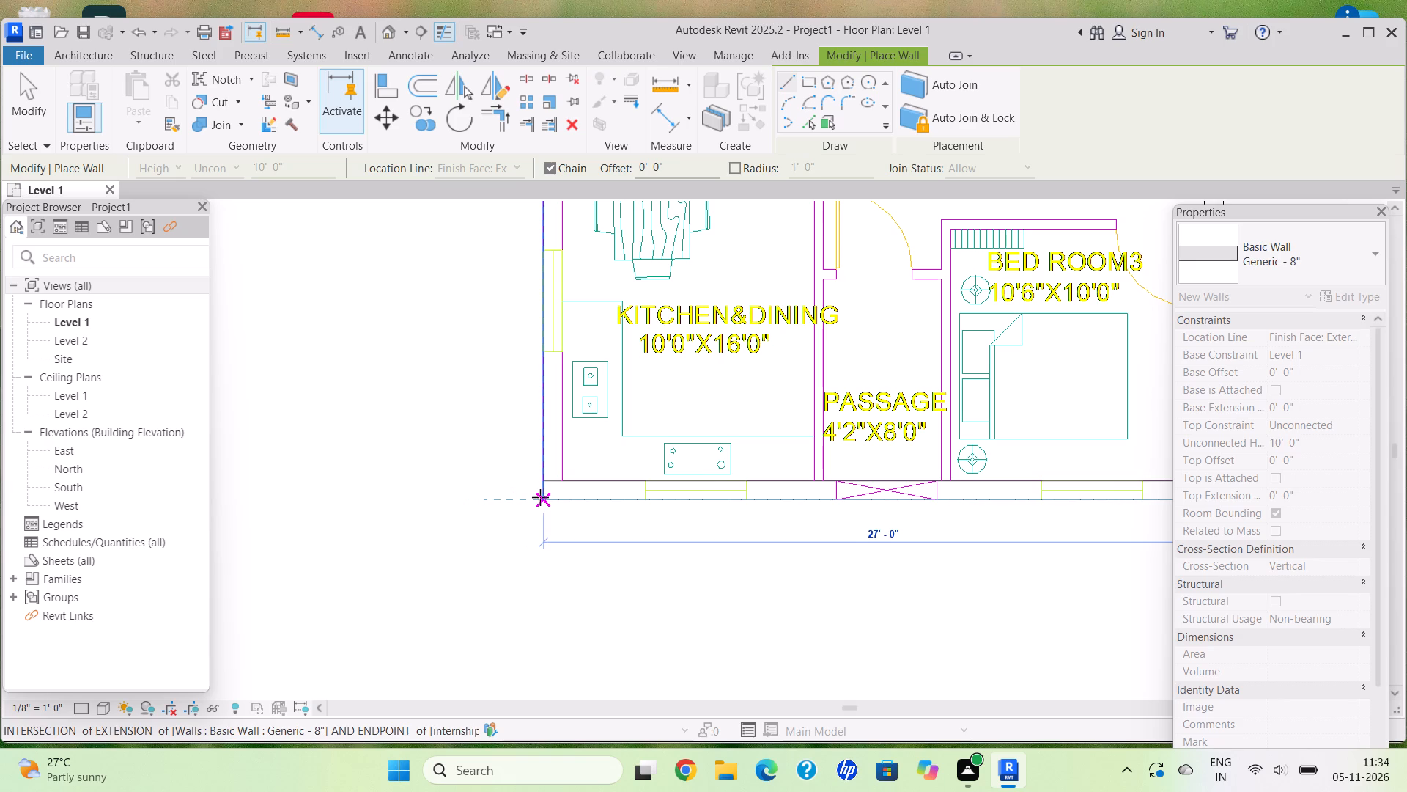
{"action": "middle_click_drag", "start_coordinate": [540, 330], "coordinate": [576, 596]}
{"action": "middle_click_drag", "start_coordinate": [547, 304], "coordinate": [593, 669]}
{"action": "middle_click_drag", "start_coordinate": [593, 345], "coordinate": [595, 618]}
{"action": "scroll", "coordinate": [599, 610], "scroll_direction": "up", "scroll_amount": 1}
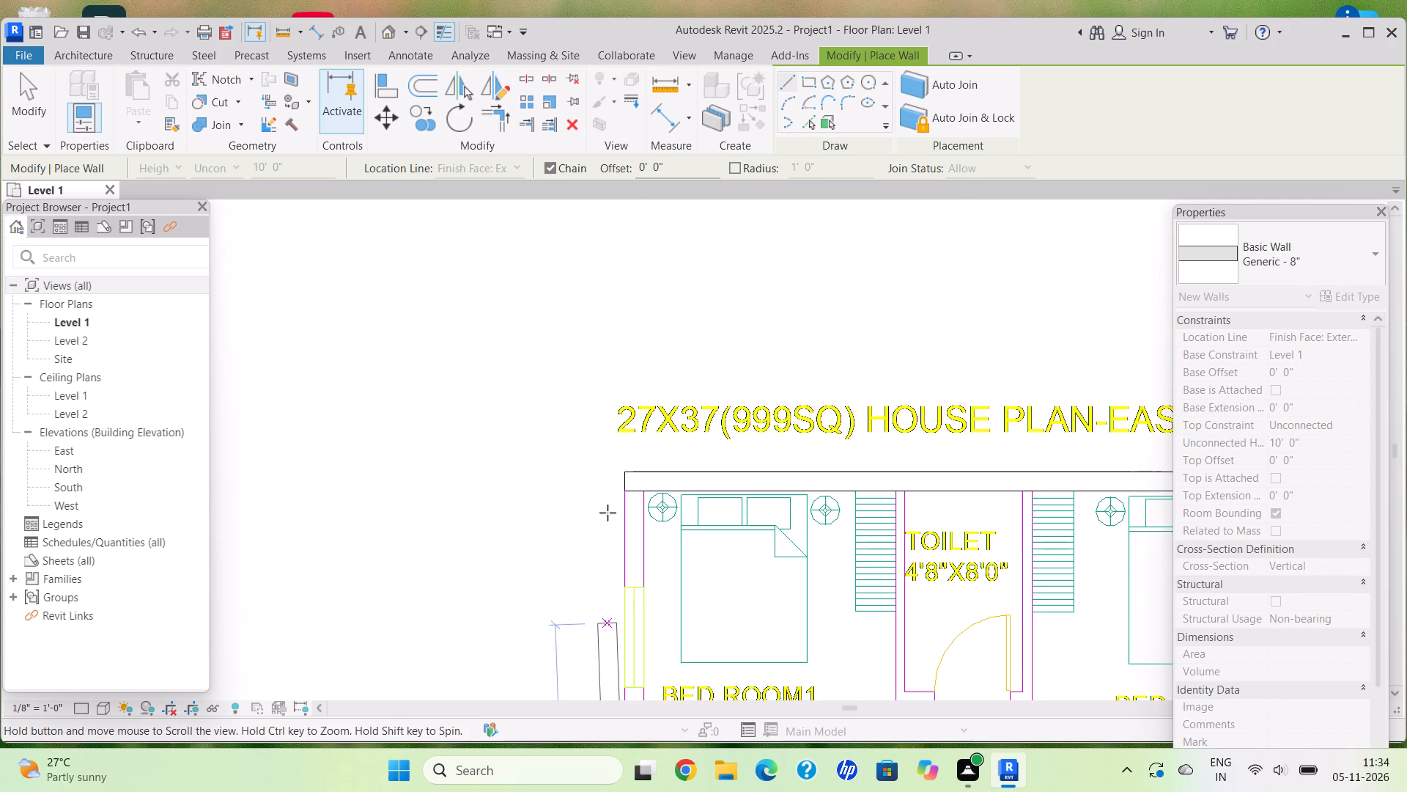
{"action": "left_click", "coordinate": [630, 453]}
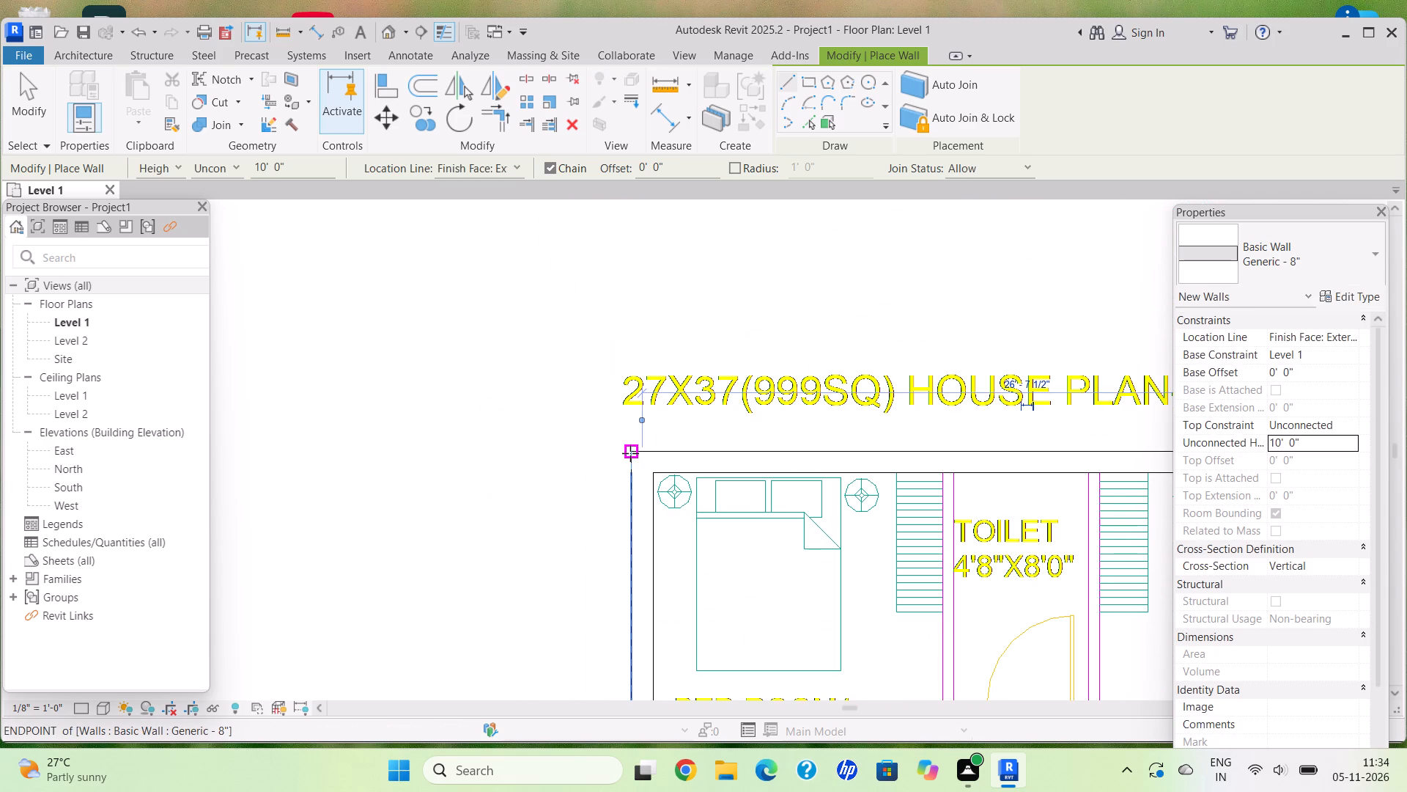
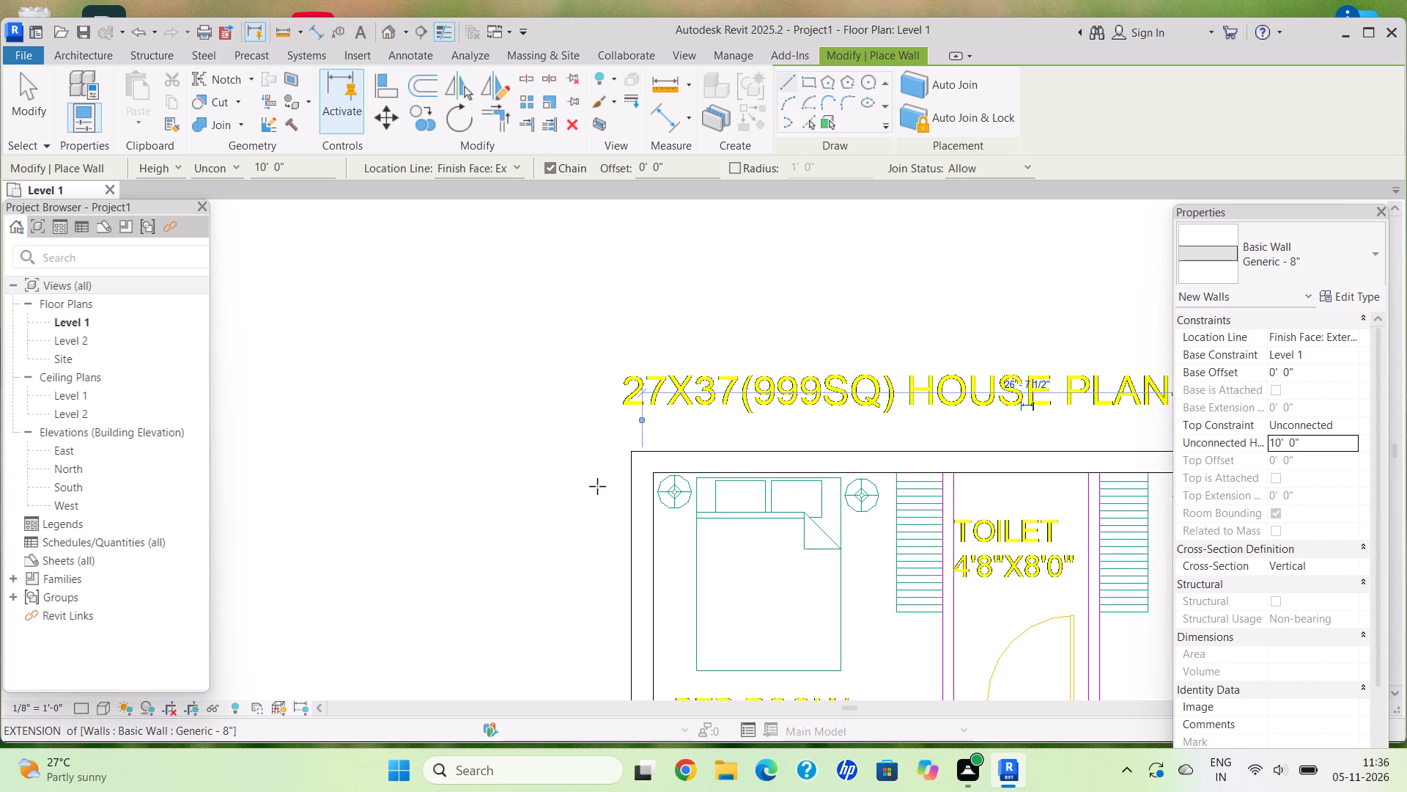
Start a new architectural wall and switch its type to Basic Wall Generic - 5".
{"action": "scroll", "coordinate": [621, 408], "scroll_direction": "up", "scroll_amount": 1}
{"action": "left_click", "coordinate": [83, 54]}
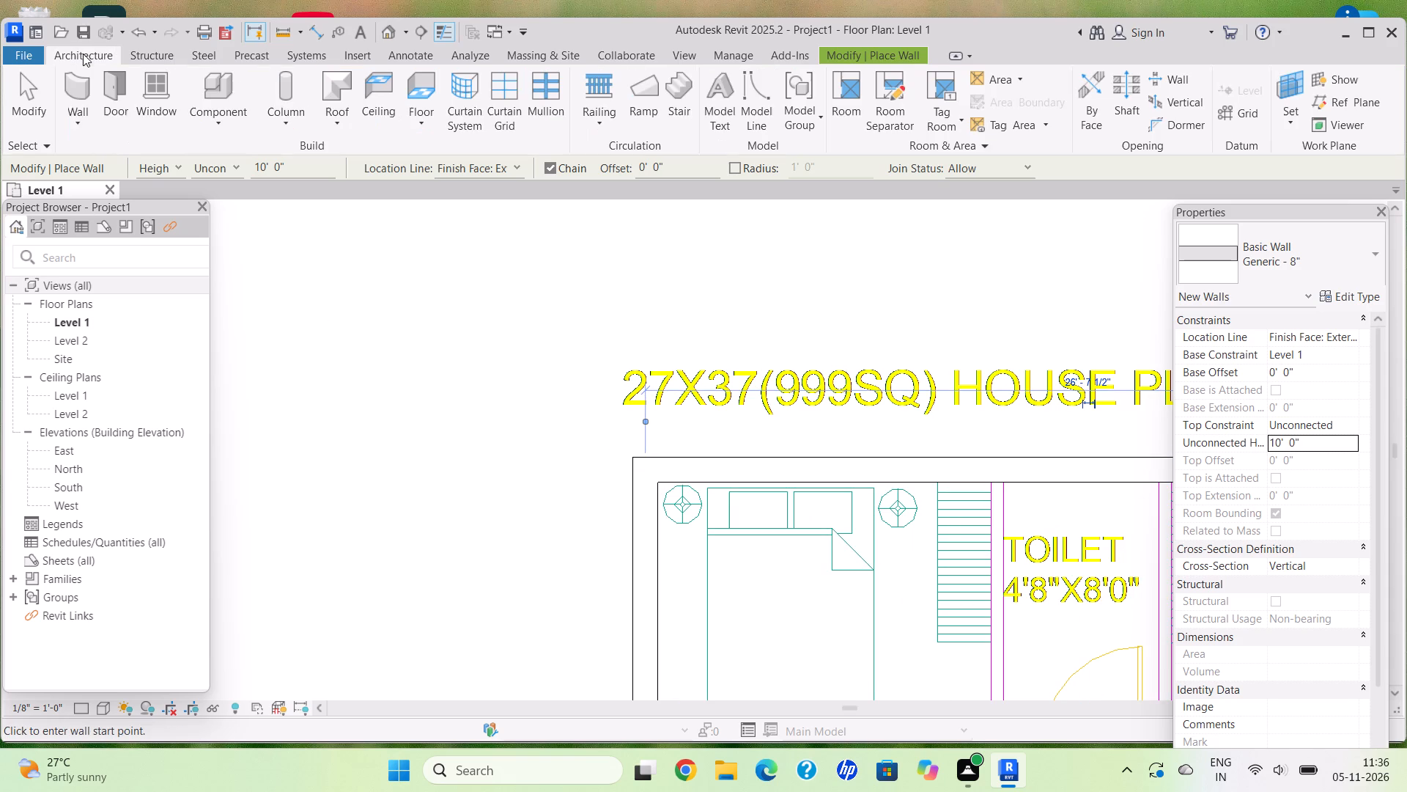
{"action": "left_click", "coordinate": [74, 111]}
{"action": "left_click", "coordinate": [123, 150]}
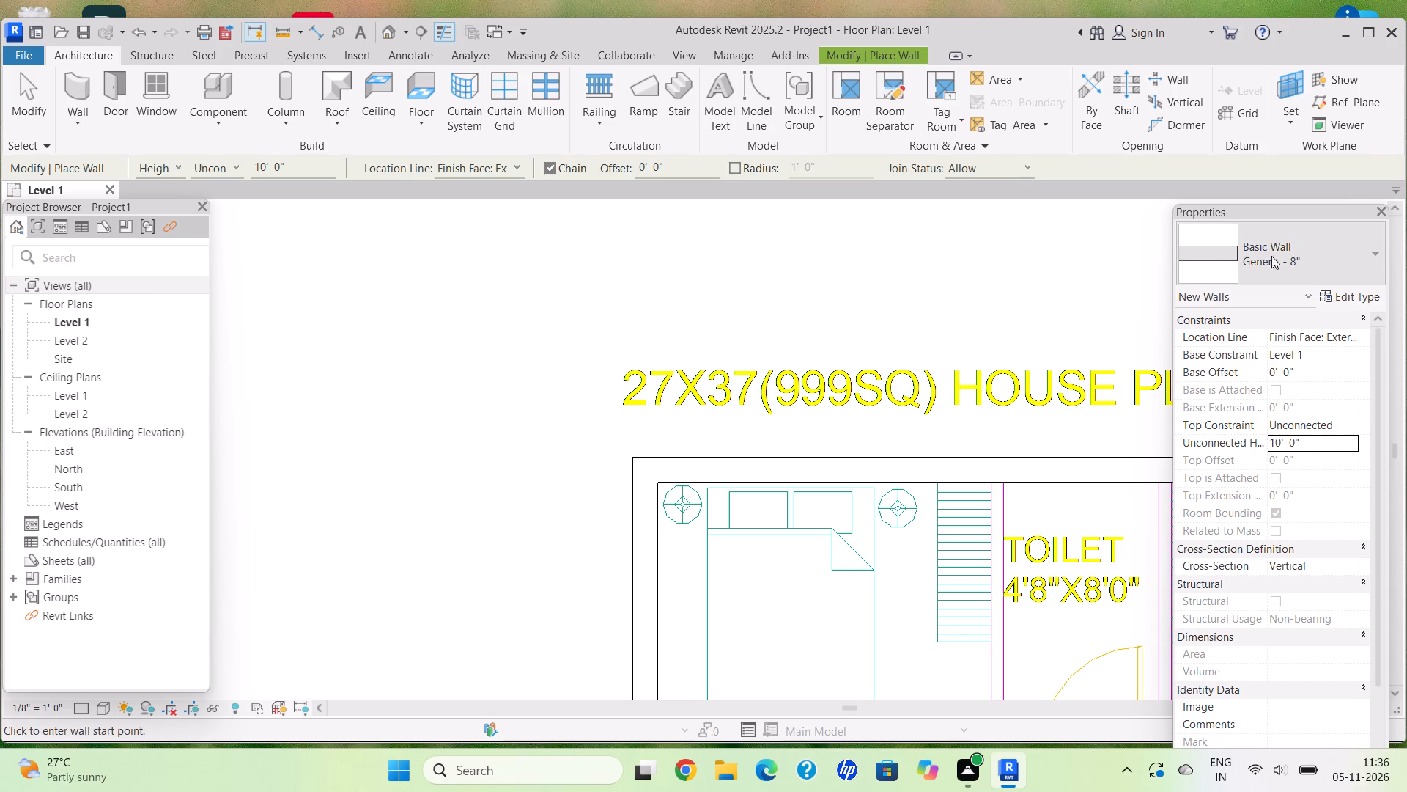
{"action": "left_click", "coordinate": [1376, 293]}
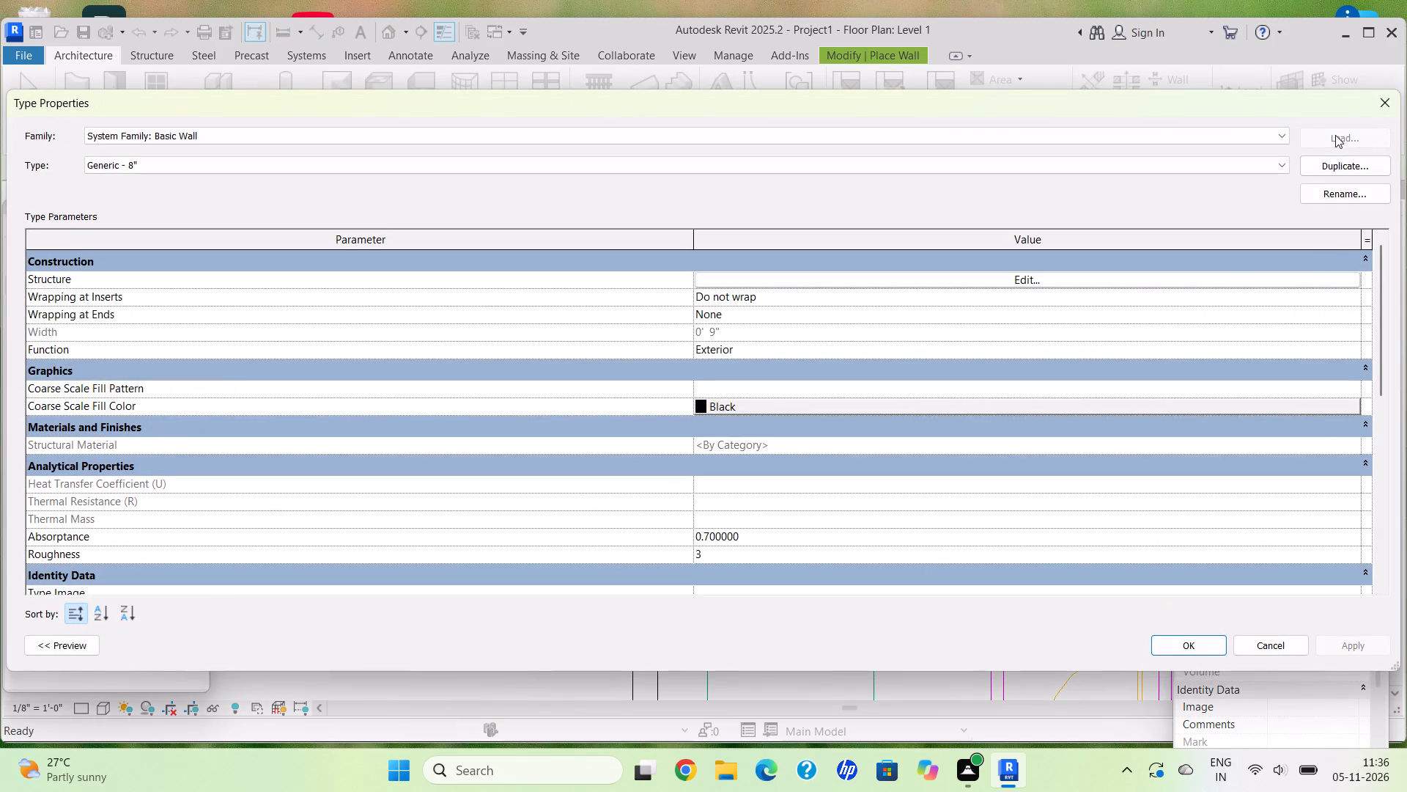
{"action": "left_click", "coordinate": [1379, 103]}
{"action": "left_click", "coordinate": [1345, 243]}
{"action": "scroll", "coordinate": [1278, 509], "scroll_direction": "up", "scroll_amount": 2}
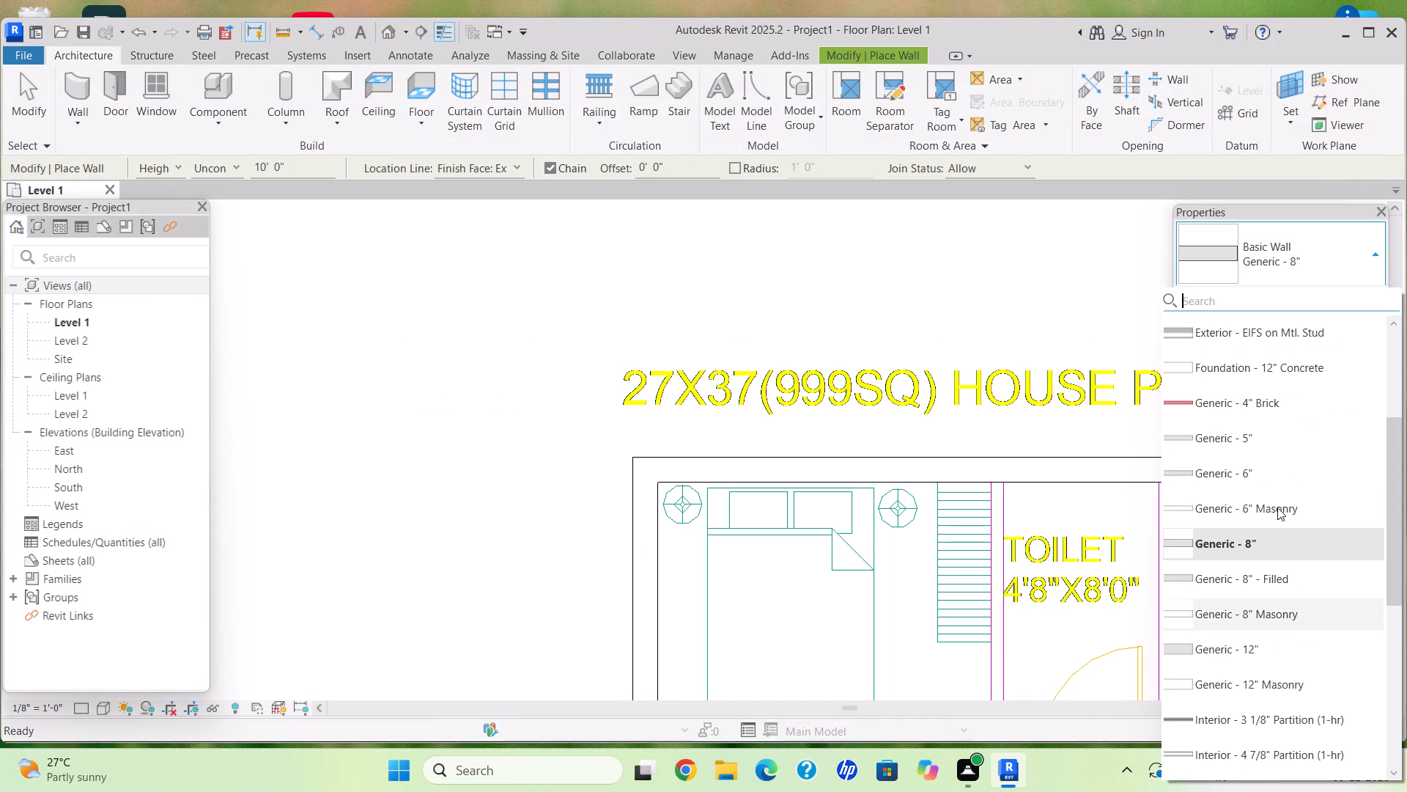
{"action": "left_click", "coordinate": [1249, 440]}
Set the structure layer thickness of the Generic - 5" wall type to 4.5".
{"action": "left_click", "coordinate": [1362, 296]}
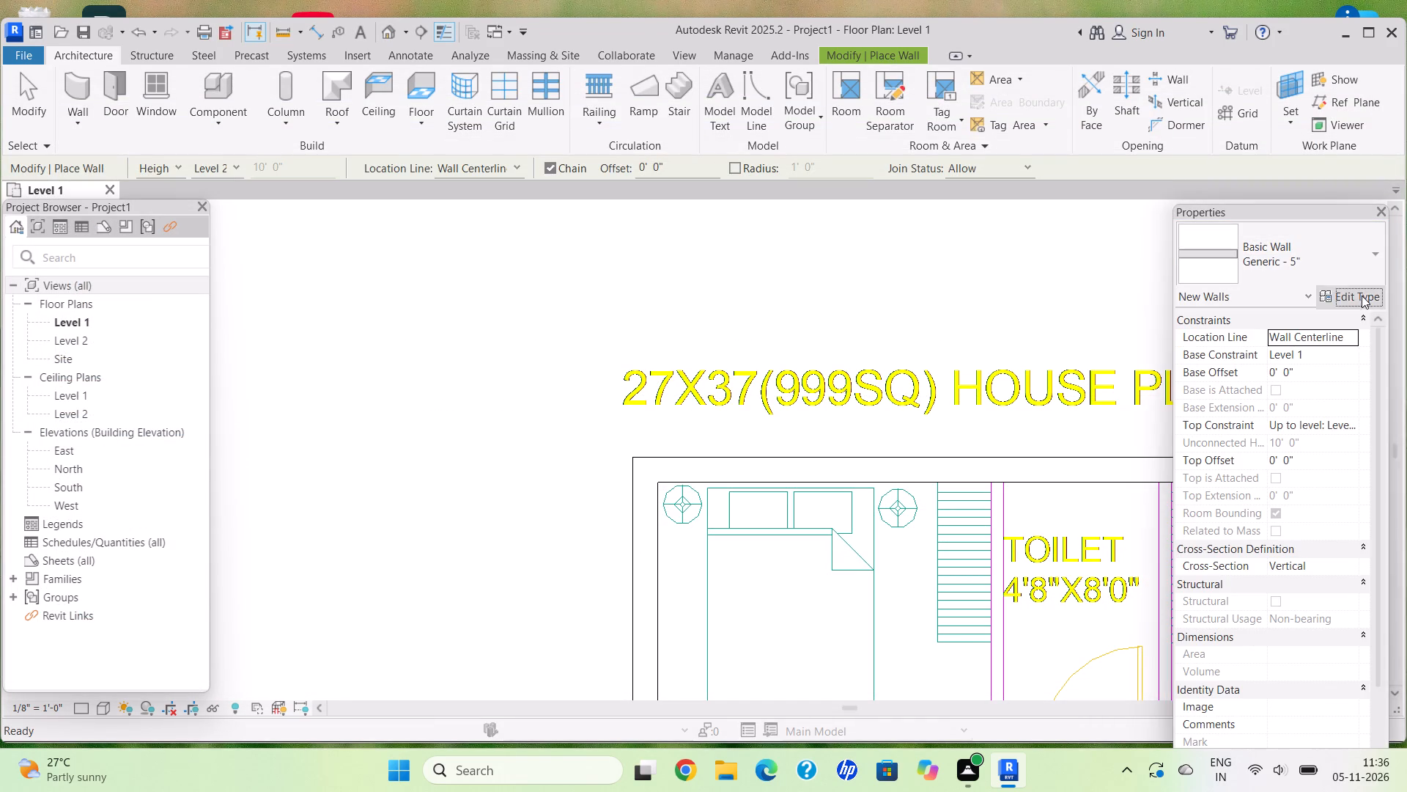
{"action": "left_click", "coordinate": [1031, 286]}
{"action": "left_click", "coordinate": [654, 284]}
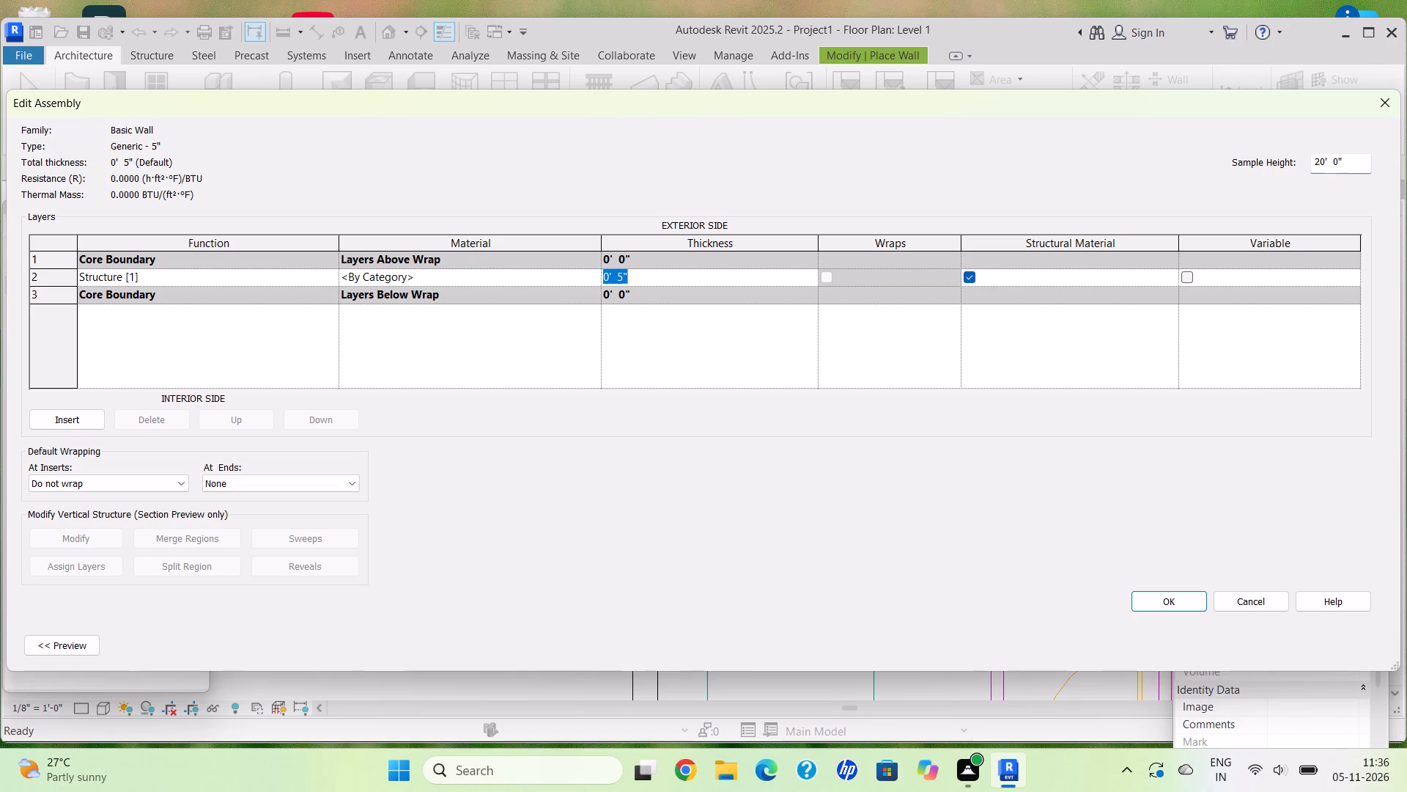
{"action": "key", "text": "BackSpace"}
{"action": "key", "text": "9"}
{"action": "key", "text": "BackSpace"}
{"action": "type", "text": "4.5\""}
{"action": "key", "text": "Return"}
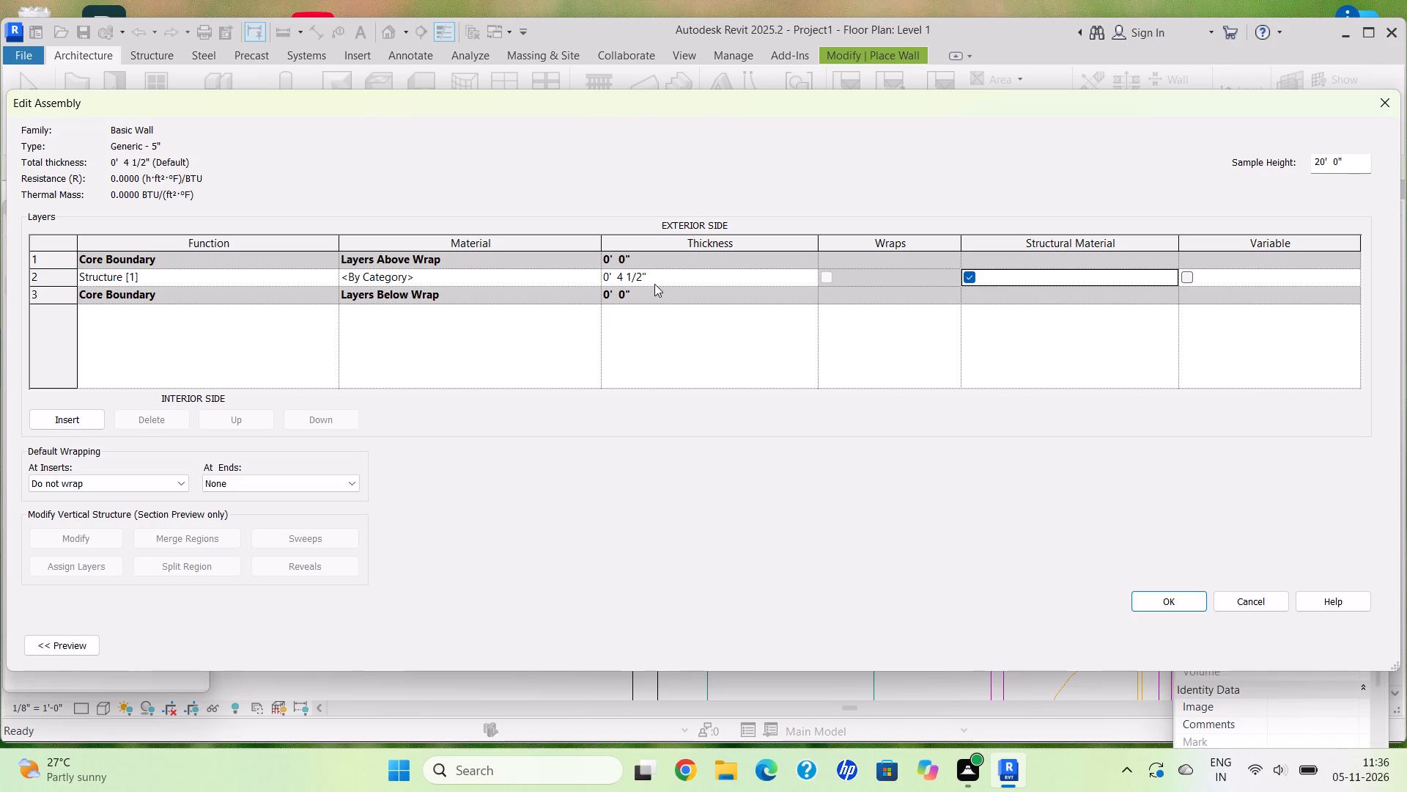
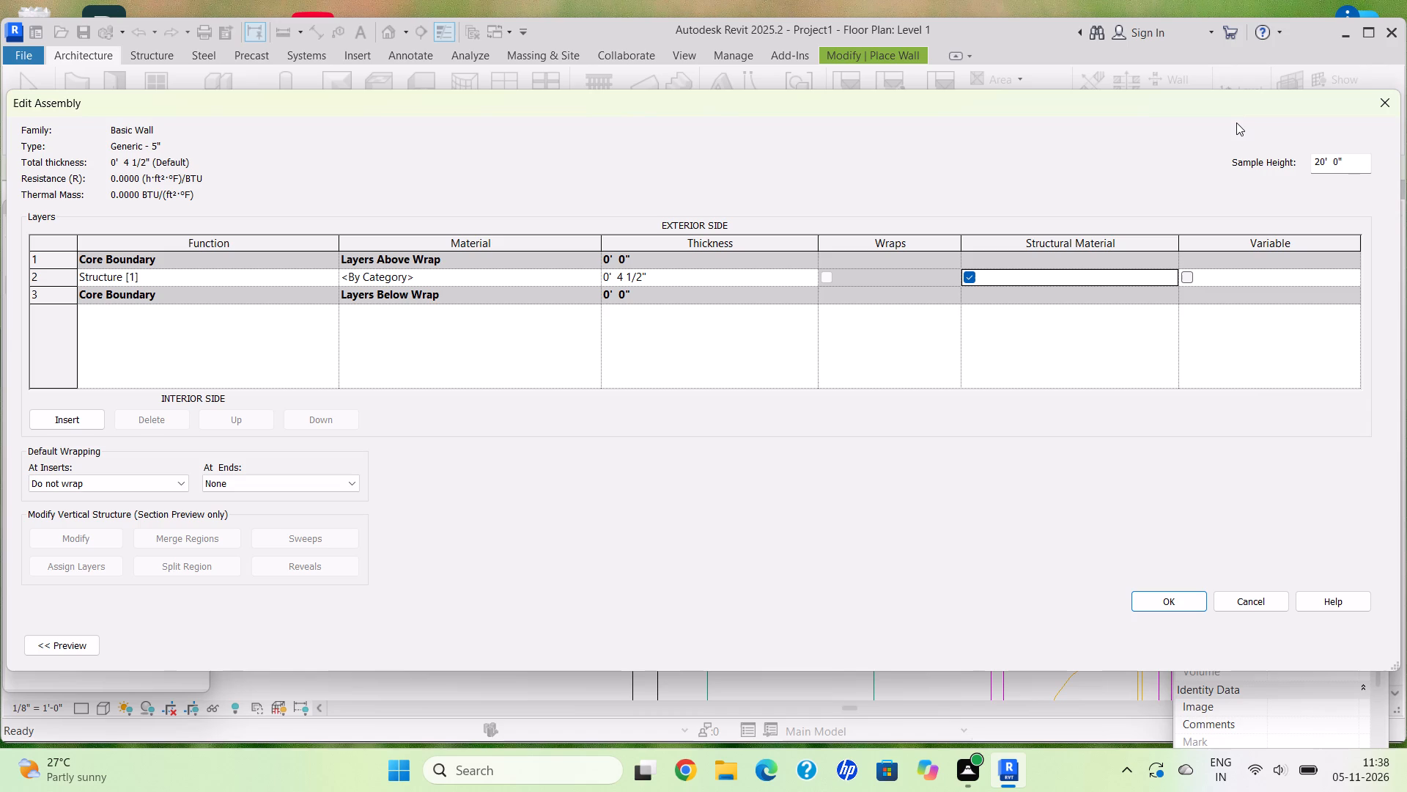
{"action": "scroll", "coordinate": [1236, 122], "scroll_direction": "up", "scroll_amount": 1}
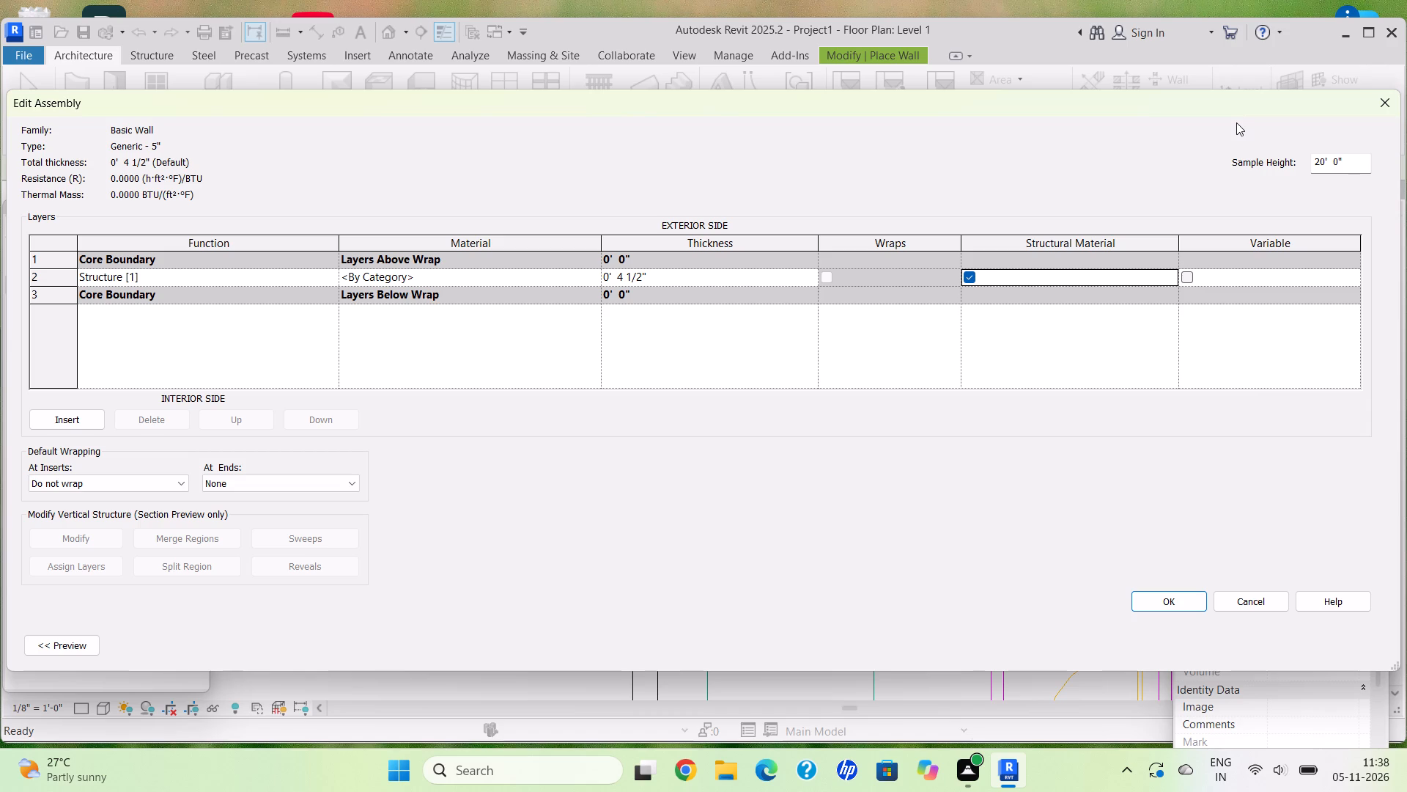
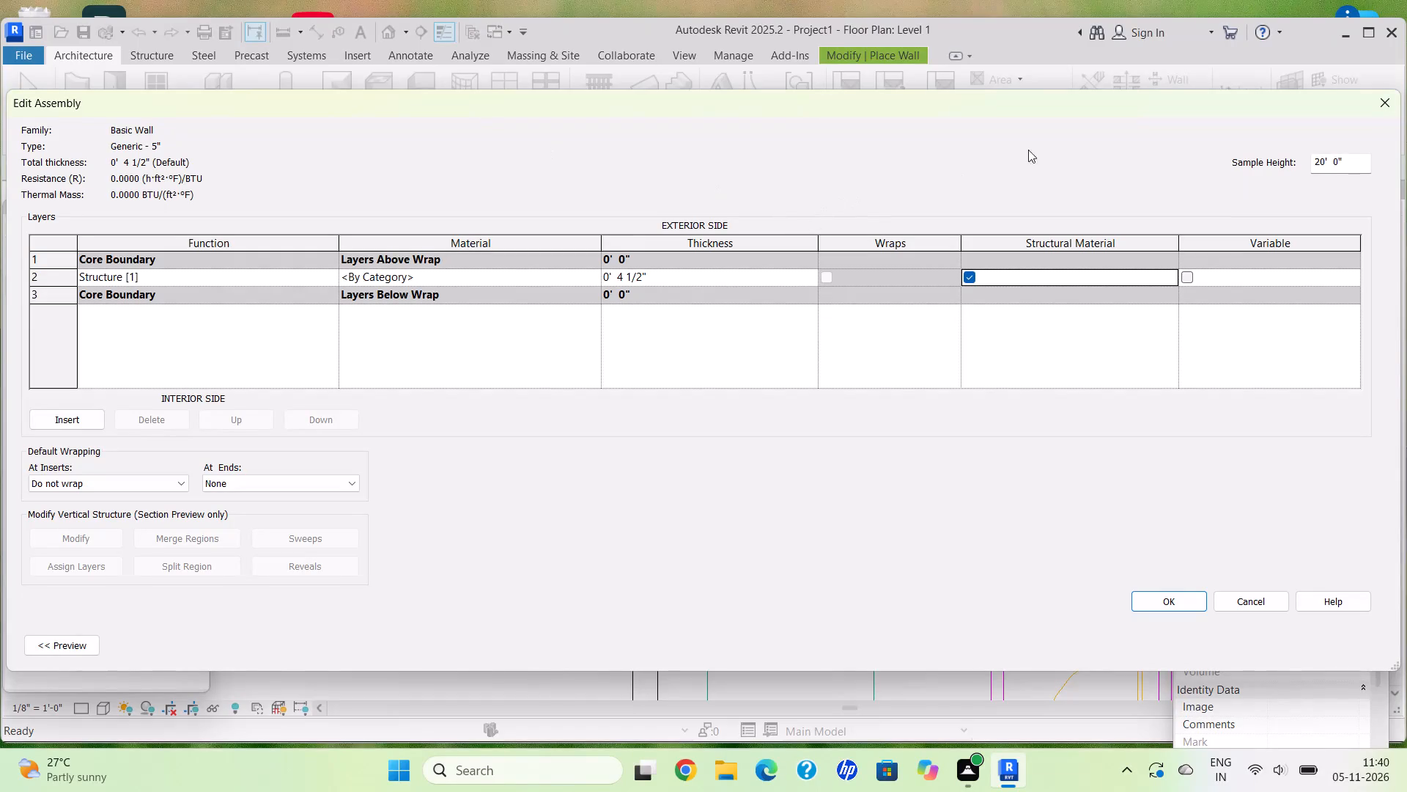
Set the sample height of the Generic - 5" wall assembly to 10' and apply the wall type changes.
{"action": "left_click", "coordinate": [1354, 160]}
{"action": "key", "text": "BackSpace"}
{"action": "key", "text": "BackSpace"}
{"action": "key", "text": "BackSpace"}
{"action": "key", "text": "BackSpace"}
{"action": "key", "text": "BackSpace"}
{"action": "key", "text": "BackSpace"}
{"action": "key", "text": "BackSpace"}
{"action": "key", "text": "BackSpace"}
{"action": "key", "text": "BackSpace"}
{"action": "key", "text": "BackSpace"}
{"action": "type", "text": "10'"}
{"action": "key", "text": "Return"}
{"action": "left_click_drag", "start_coordinate": [1176, 599], "coordinate": [1177, 609]}
{"action": "left_click", "coordinate": [1364, 650]}
{"action": "left_click", "coordinate": [1181, 645]}
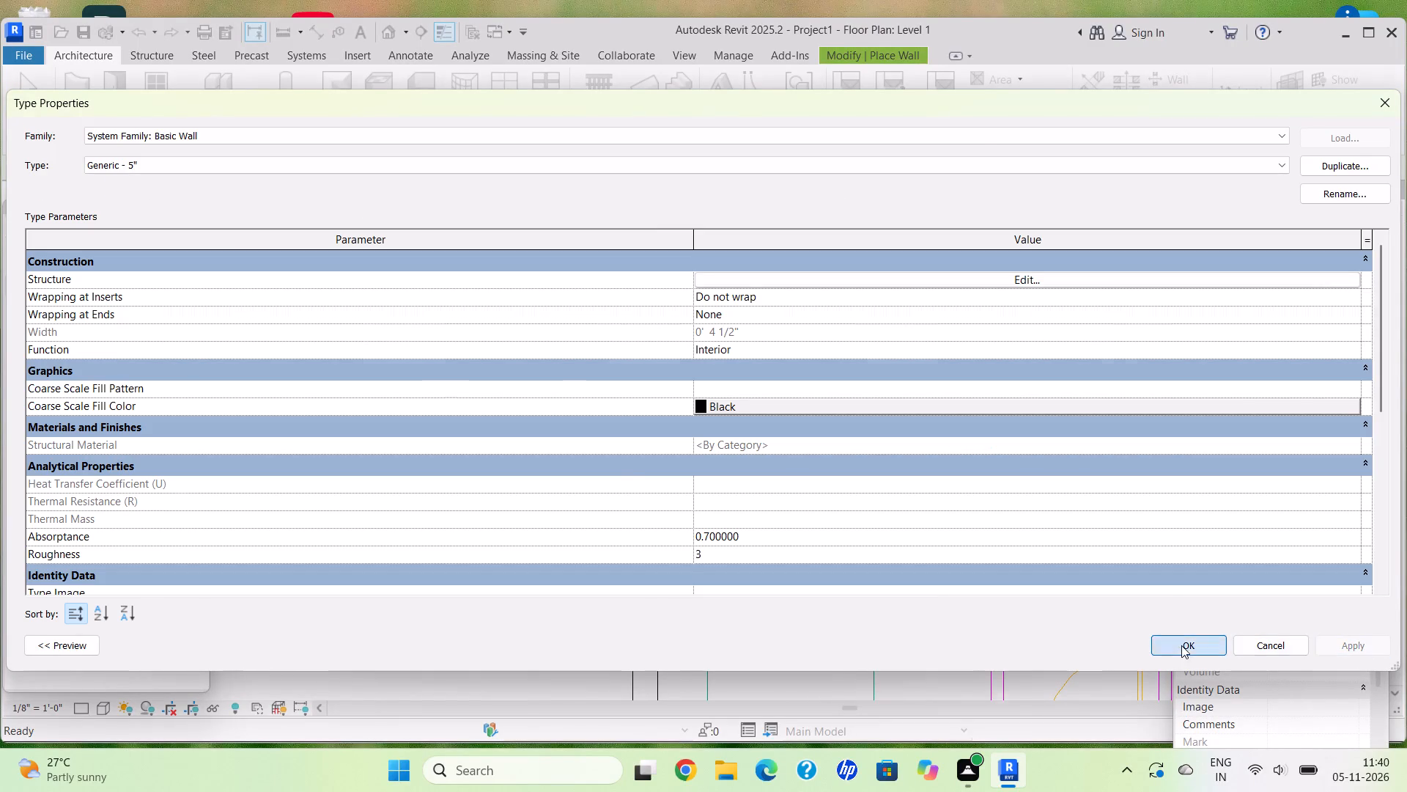
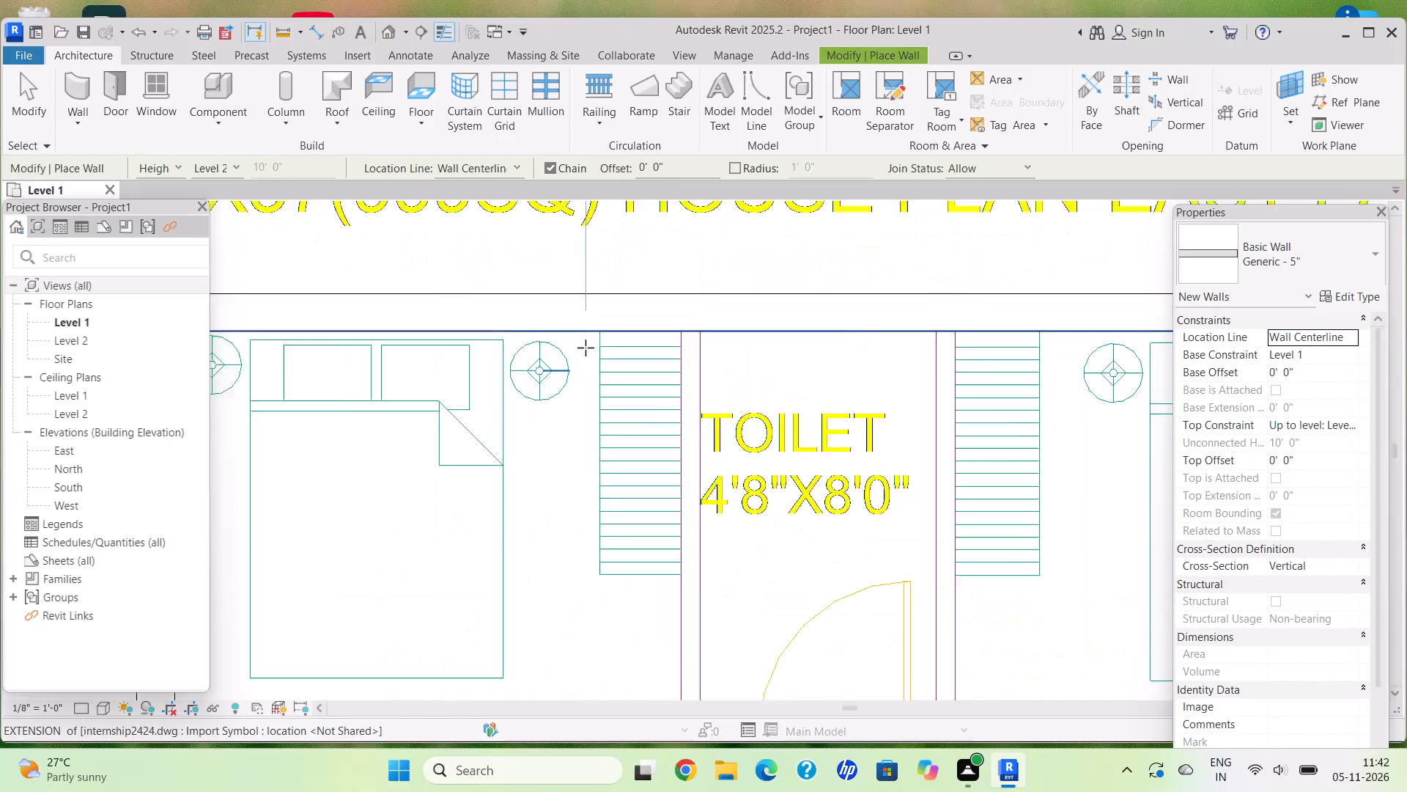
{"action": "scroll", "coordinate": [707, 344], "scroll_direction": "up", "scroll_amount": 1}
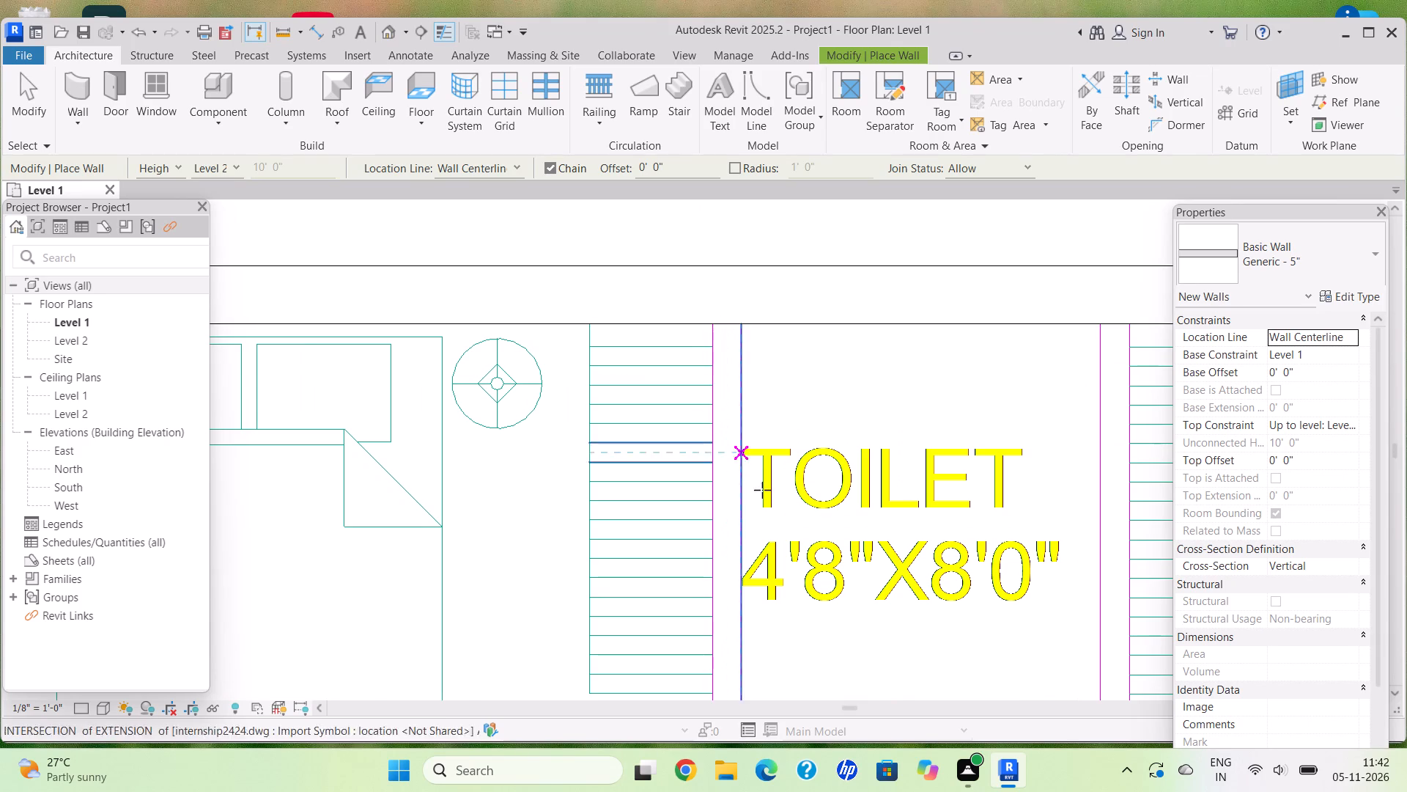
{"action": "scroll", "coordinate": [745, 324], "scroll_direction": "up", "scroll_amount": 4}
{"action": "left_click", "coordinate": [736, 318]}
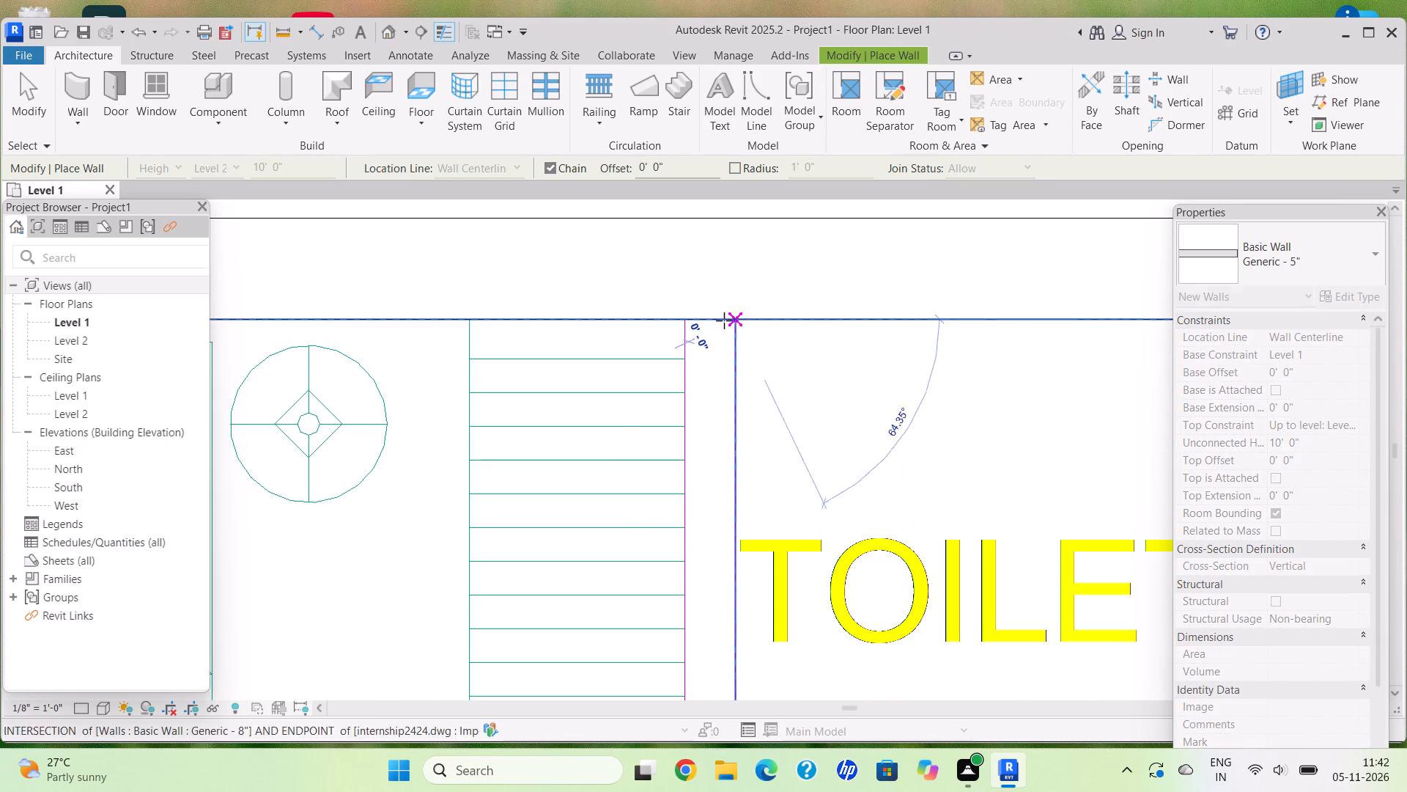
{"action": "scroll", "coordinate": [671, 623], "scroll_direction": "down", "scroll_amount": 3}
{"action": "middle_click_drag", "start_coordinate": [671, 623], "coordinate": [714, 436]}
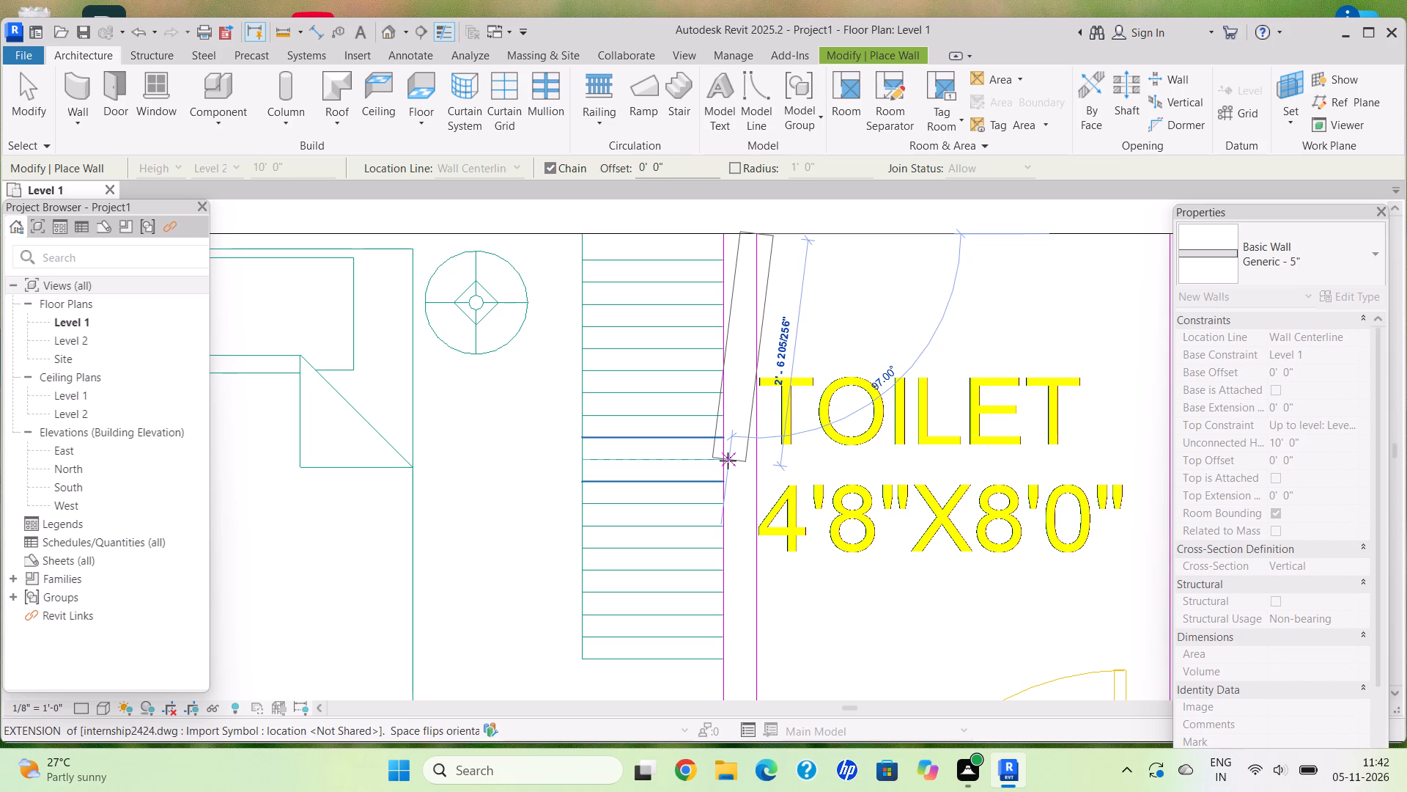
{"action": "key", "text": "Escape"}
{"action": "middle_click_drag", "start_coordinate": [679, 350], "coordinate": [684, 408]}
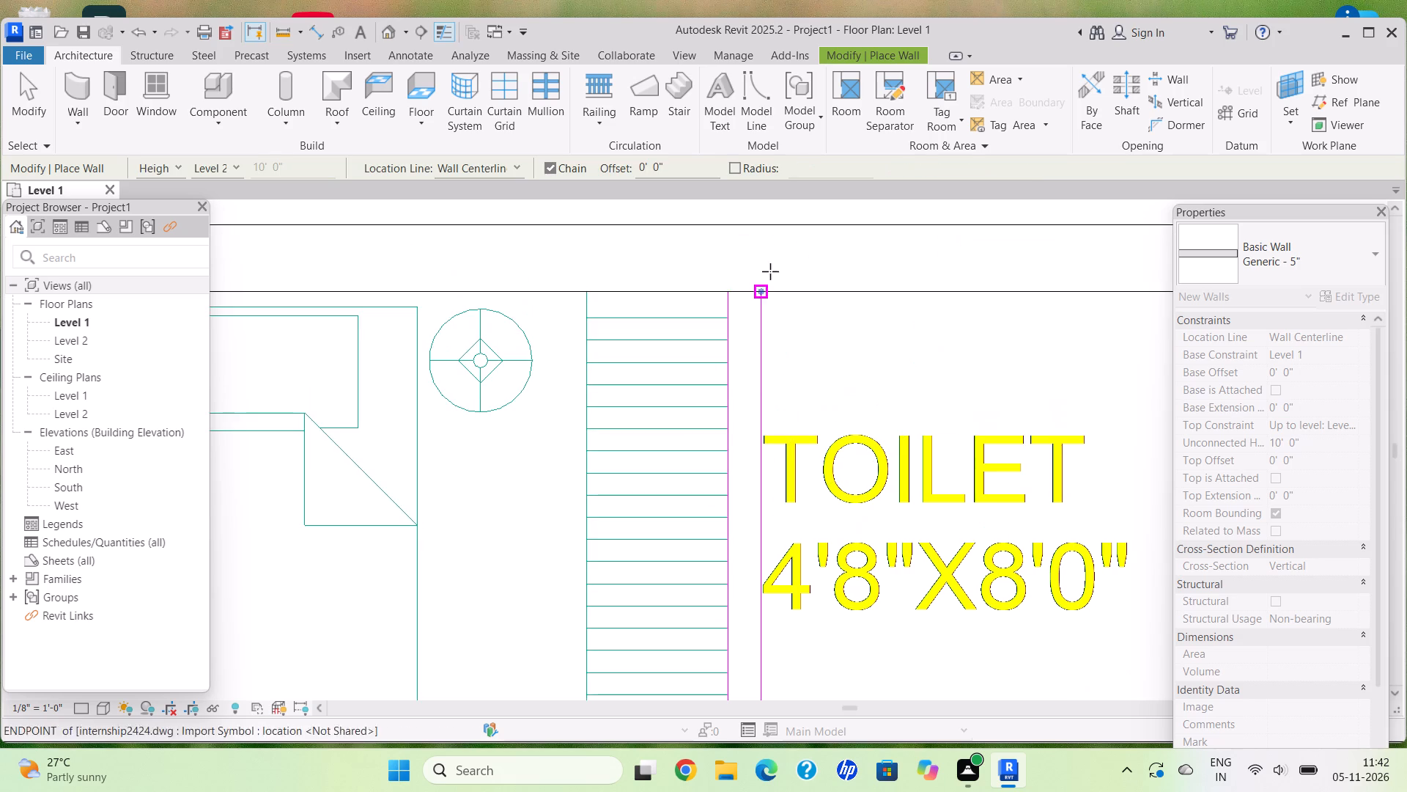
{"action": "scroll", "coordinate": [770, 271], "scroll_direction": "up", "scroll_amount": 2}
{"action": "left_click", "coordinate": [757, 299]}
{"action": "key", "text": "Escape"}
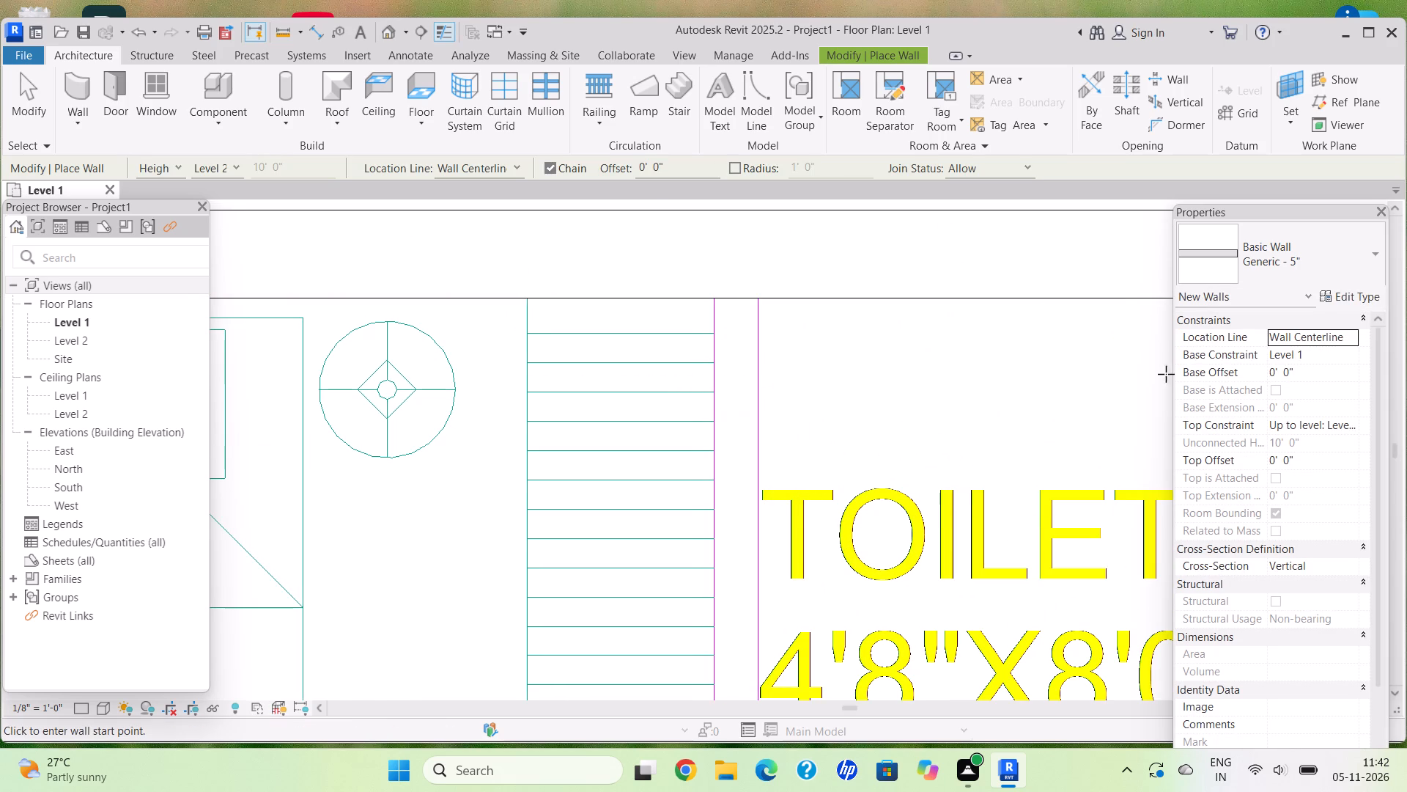
Set the wall location line to Finish Face: Exterior and draw the toilet's west wall about 12' 4 1/2" south from the exterior wall.
{"action": "left_click", "coordinate": [1354, 340]}
{"action": "left_click", "coordinate": [1349, 384]}
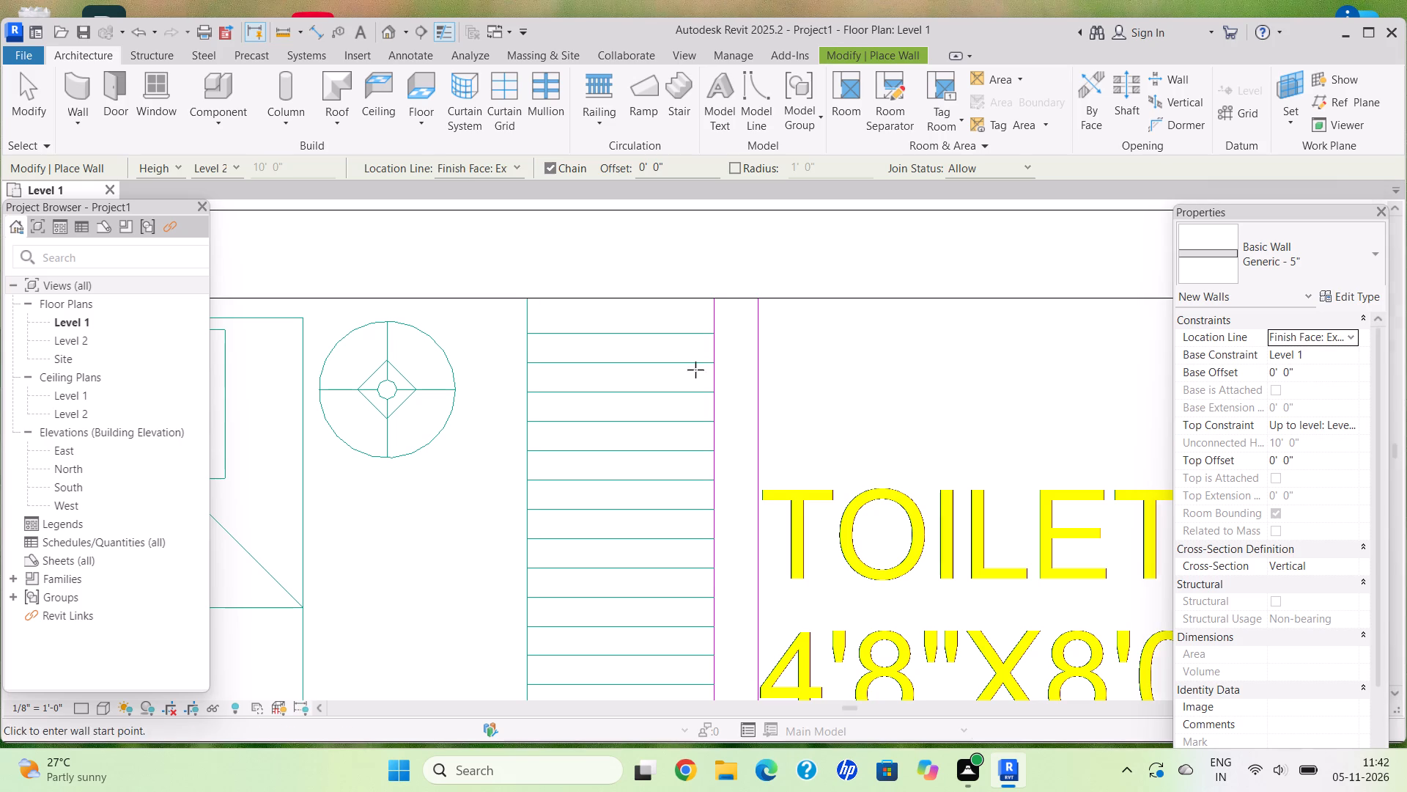
{"action": "left_click", "coordinate": [758, 299]}
{"action": "scroll", "coordinate": [732, 606], "scroll_direction": "down", "scroll_amount": 5}
{"action": "middle_click_drag", "start_coordinate": [732, 606], "coordinate": [724, 399]}
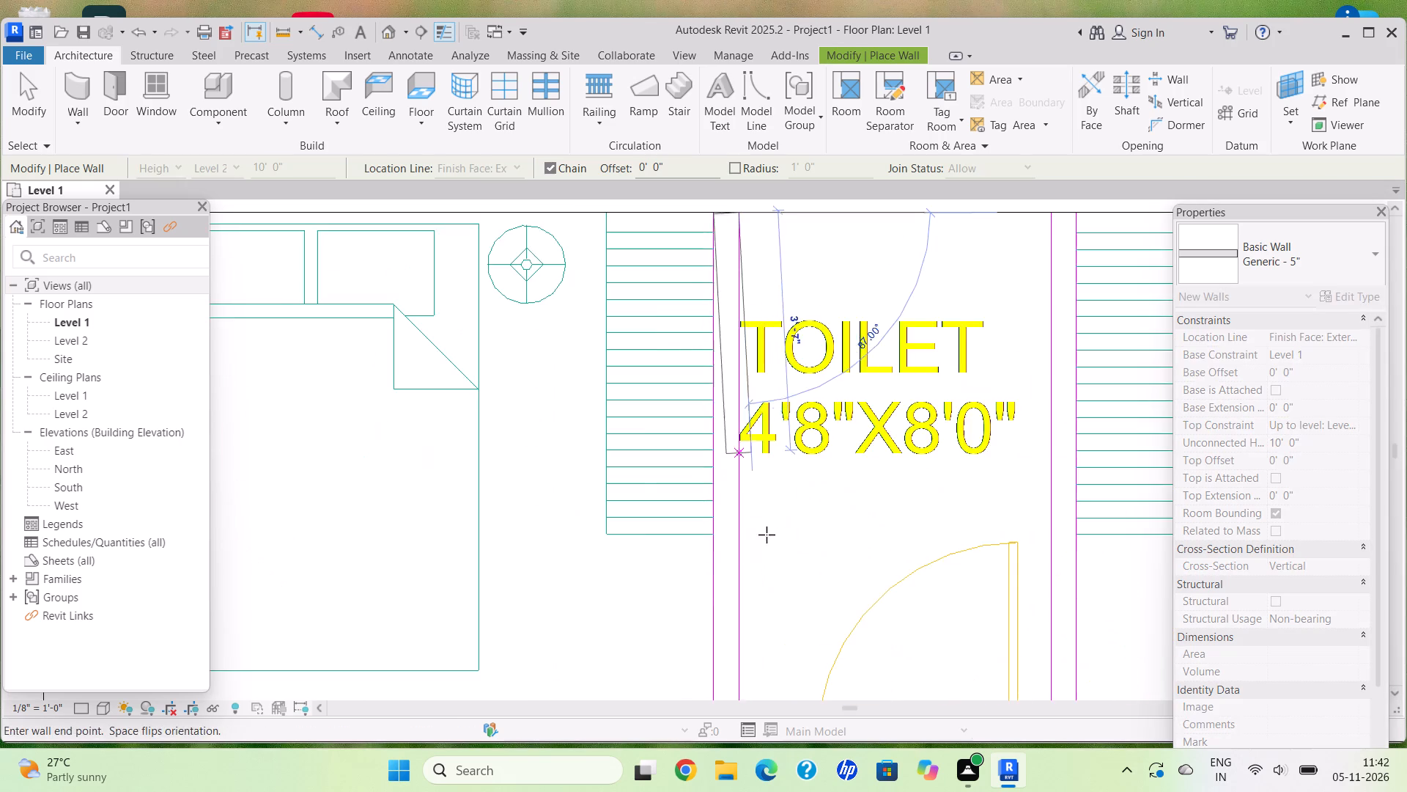
{"action": "scroll", "coordinate": [767, 535], "scroll_direction": "down", "scroll_amount": 3}
{"action": "middle_click_drag", "start_coordinate": [767, 555], "coordinate": [735, 356]}
{"action": "left_click", "coordinate": [715, 631]}
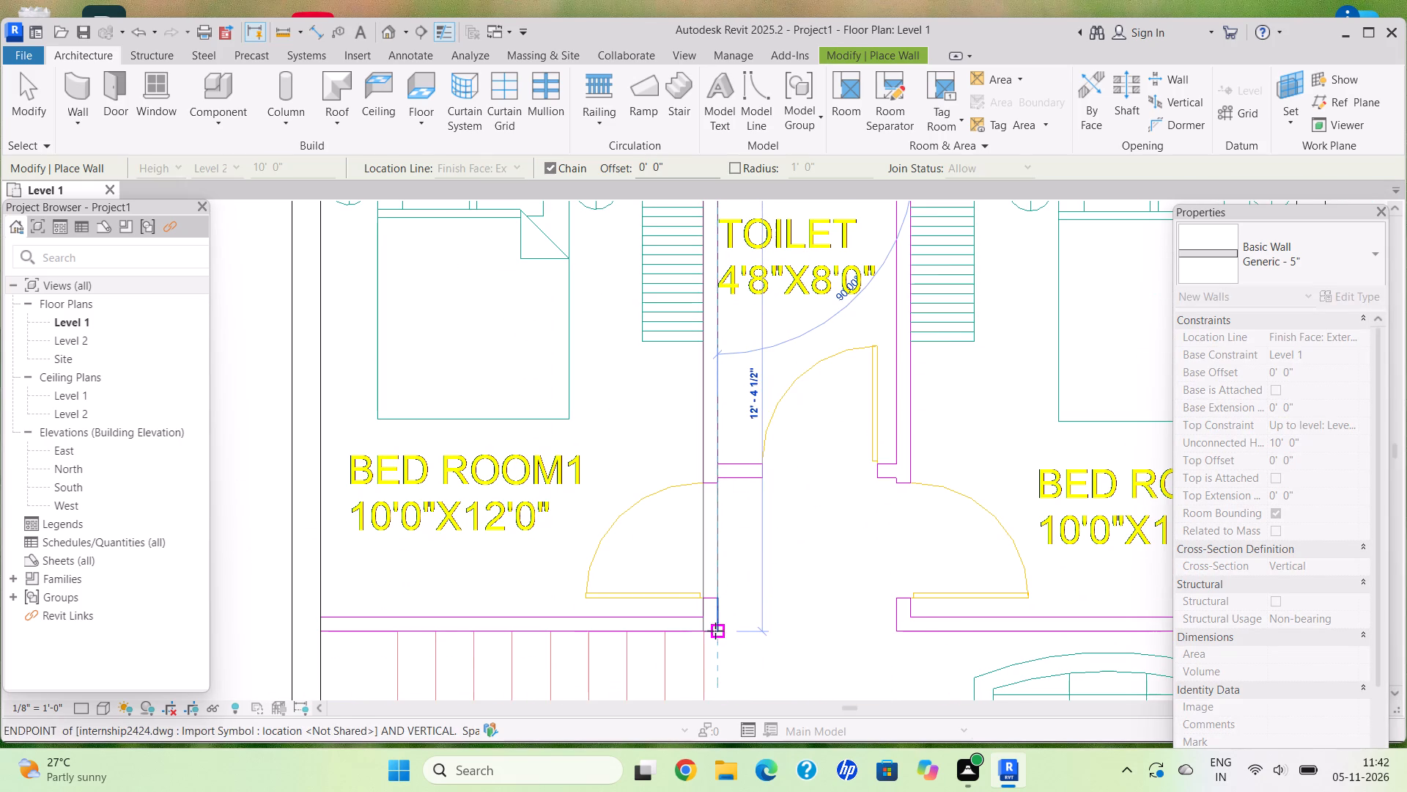
Continue the wall west along Bed Room 1's south side to the inner face of the exterior wall, ending the chain there.
{"action": "middle_click_drag", "start_coordinate": [479, 607], "coordinate": [915, 592]}
{"action": "left_click", "coordinate": [758, 621]}
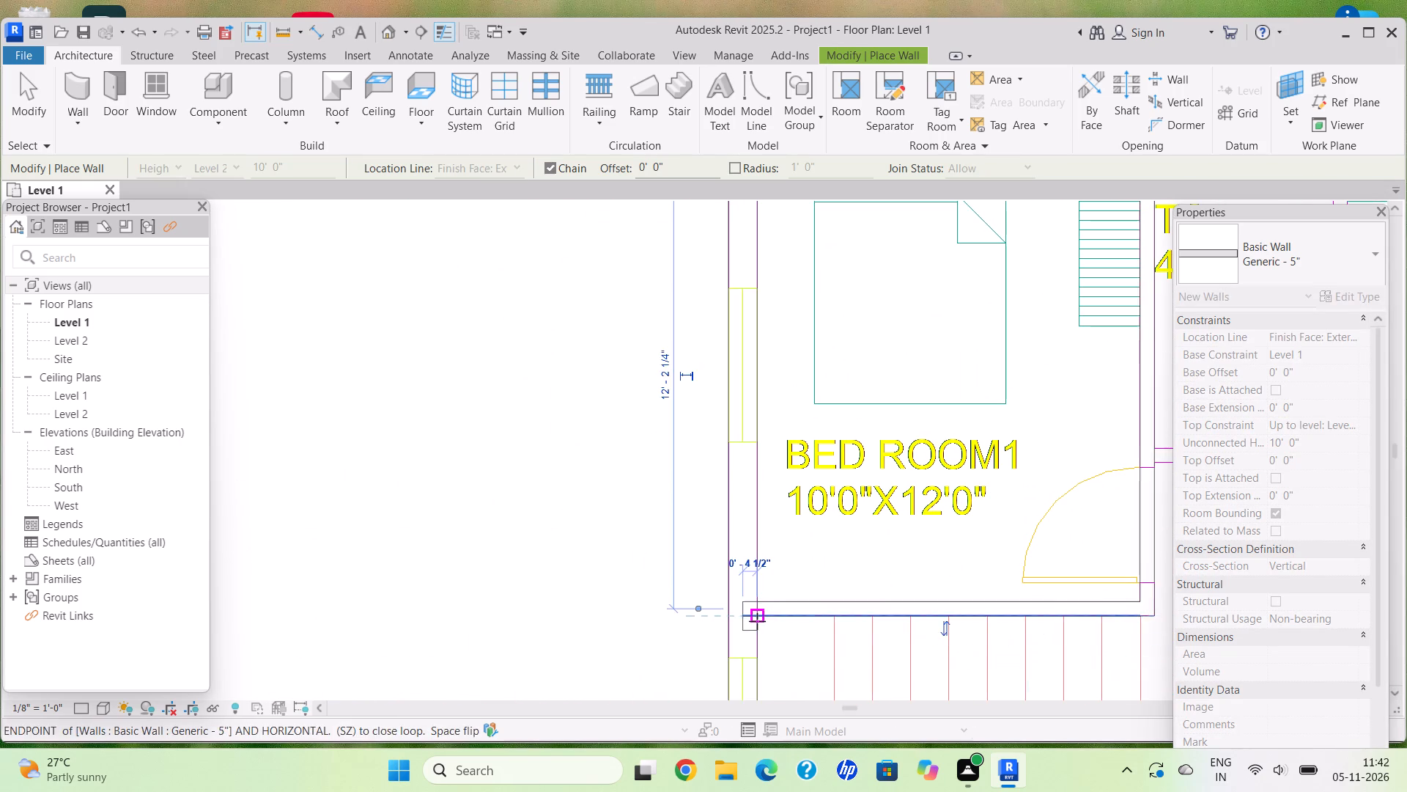
{"action": "key", "text": "Escape"}
Draw the toilet's south wall across the door opening, from the new west wall to the CAD line of the east wall.
{"action": "scroll", "coordinate": [956, 427], "scroll_direction": "down", "scroll_amount": 4}
{"action": "middle_click_drag", "start_coordinate": [954, 427], "coordinate": [379, 450]}
{"action": "middle_click_drag", "start_coordinate": [630, 387], "coordinate": [622, 397]}
{"action": "scroll", "coordinate": [415, 466], "scroll_direction": "up", "scroll_amount": 12}
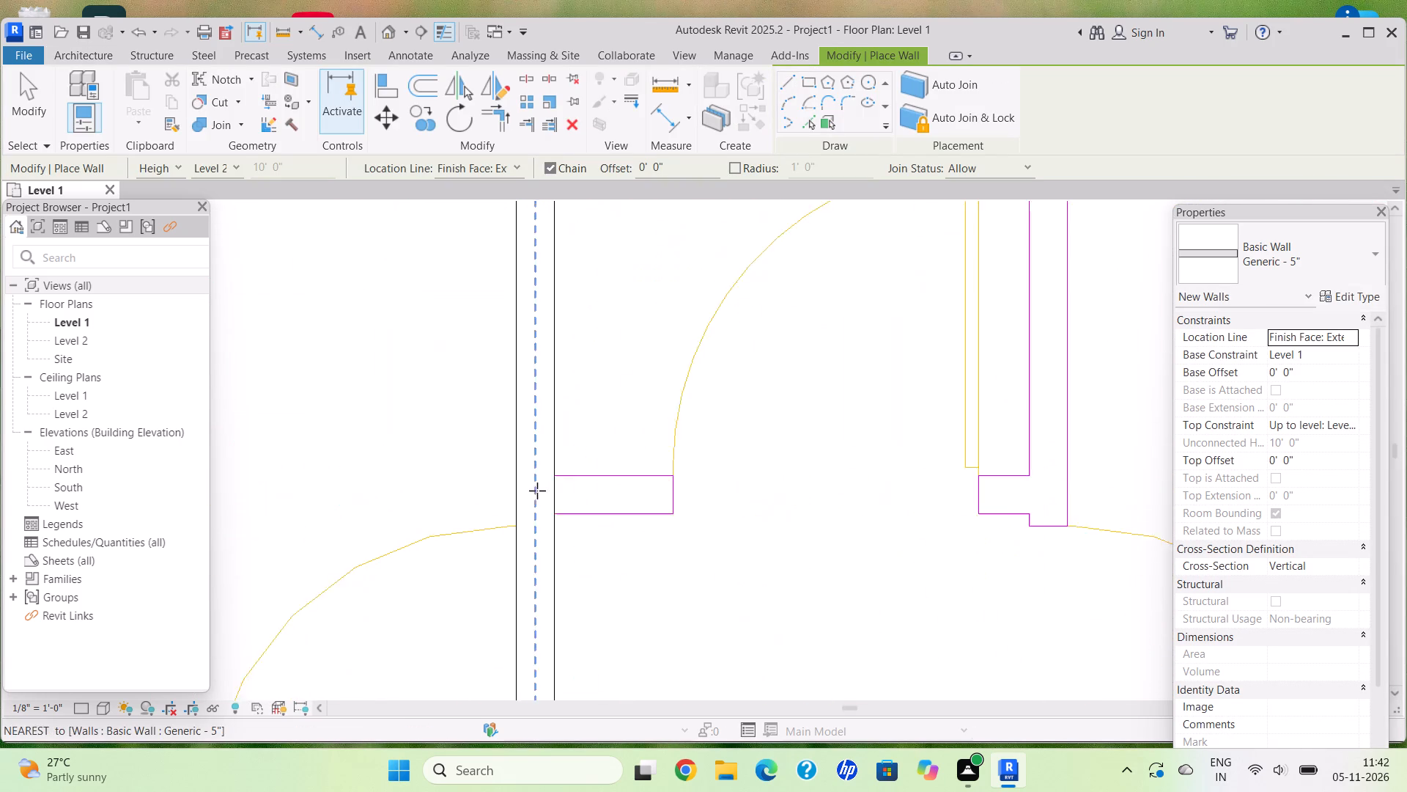
{"action": "left_click", "coordinate": [555, 472]}
{"action": "middle_click_drag", "start_coordinate": [840, 491], "coordinate": [710, 485]}
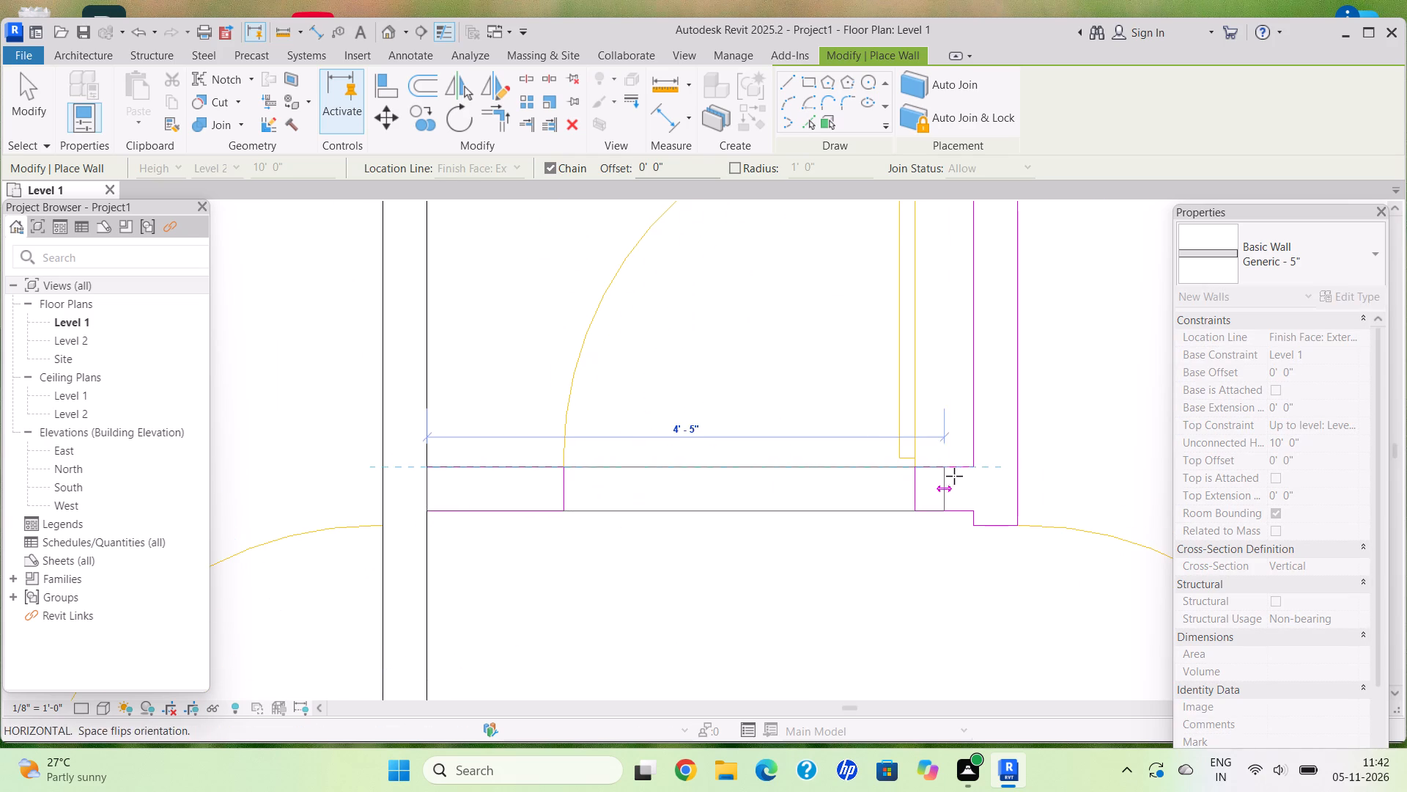
{"action": "left_click", "coordinate": [971, 466]}
{"action": "key", "text": "Escape"}
Draw the toilet's east wall along the CAD line from the exterior wall south to the east bedroom's southwest corner.
{"action": "scroll", "coordinate": [963, 367], "scroll_direction": "down", "scroll_amount": 4}
{"action": "middle_click_drag", "start_coordinate": [961, 379], "coordinate": [906, 554]}
{"action": "middle_click_drag", "start_coordinate": [923, 303], "coordinate": [916, 348]}
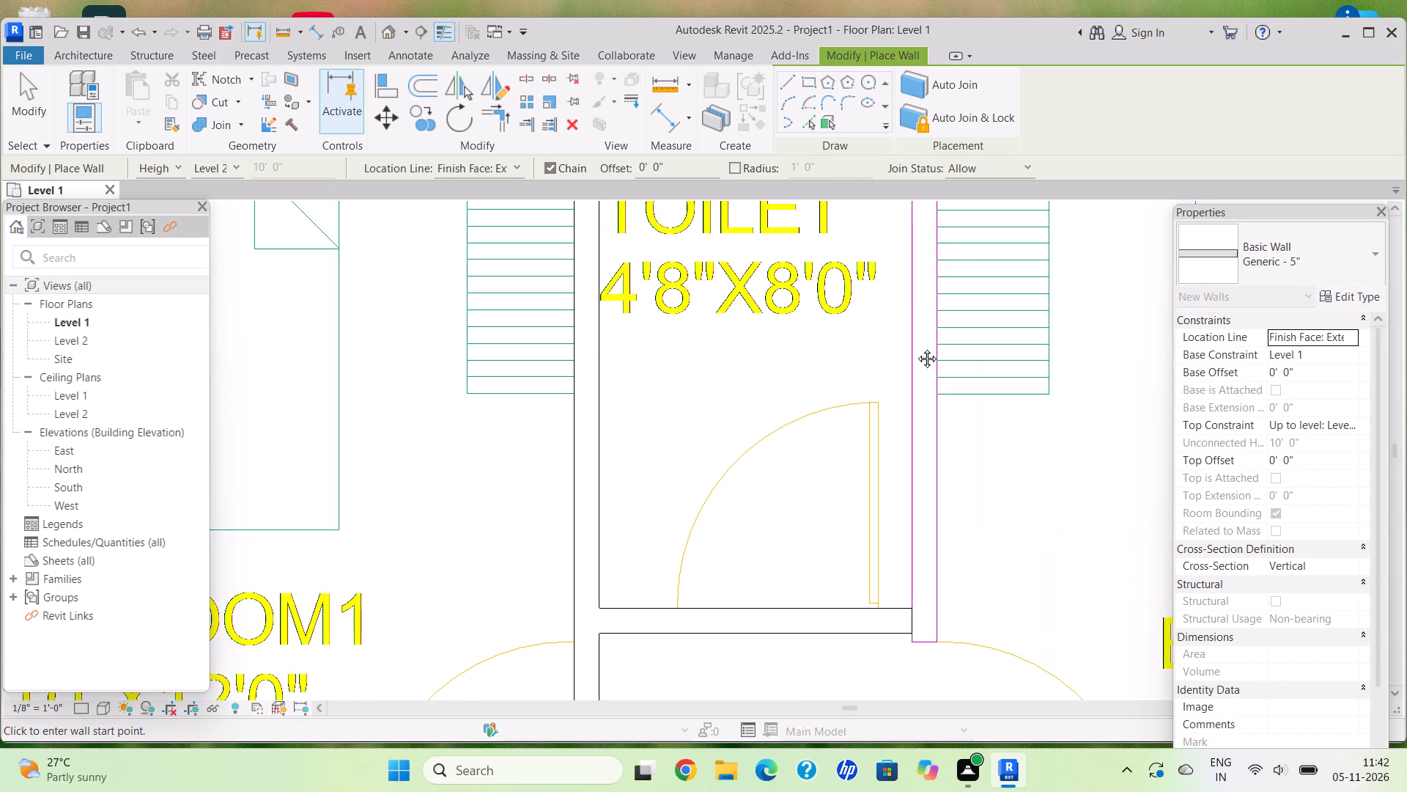
{"action": "middle_click_drag", "start_coordinate": [916, 348], "coordinate": [882, 518]}
{"action": "scroll", "coordinate": [901, 277], "scroll_direction": "up", "scroll_amount": 3}
{"action": "left_click", "coordinate": [889, 290]}
{"action": "scroll", "coordinate": [847, 580], "scroll_direction": "down", "scroll_amount": 2}
{"action": "middle_click_drag", "start_coordinate": [849, 568], "coordinate": [849, 512]}
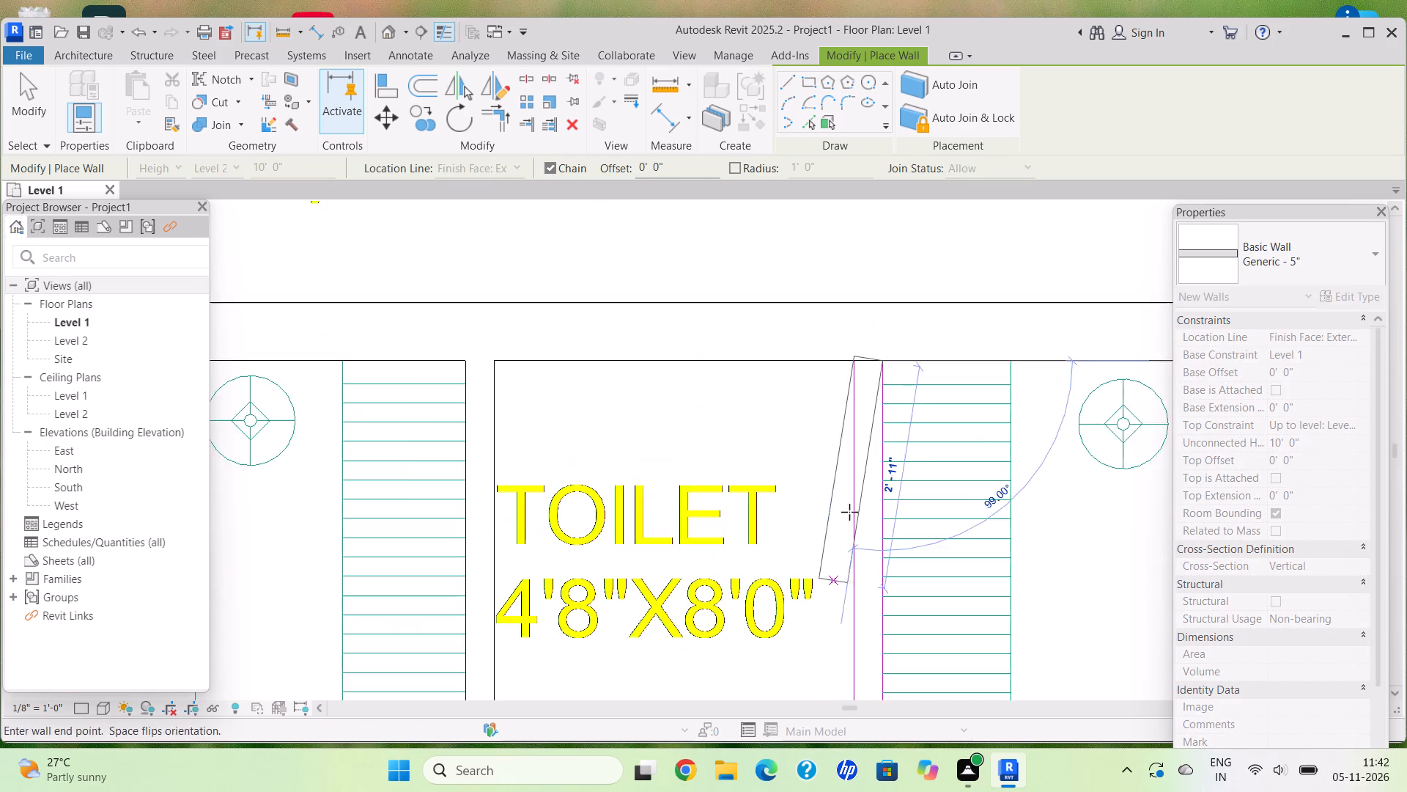
{"action": "middle_click_drag", "start_coordinate": [849, 512], "coordinate": [854, 315]}
{"action": "scroll", "coordinate": [849, 512], "scroll_direction": "down", "scroll_amount": 6}
{"action": "middle_click_drag", "start_coordinate": [820, 589], "coordinate": [795, 272]}
{"action": "middle_click_drag", "start_coordinate": [833, 477], "coordinate": [830, 449]}
{"action": "scroll", "coordinate": [819, 415], "scroll_direction": "up", "scroll_amount": 5}
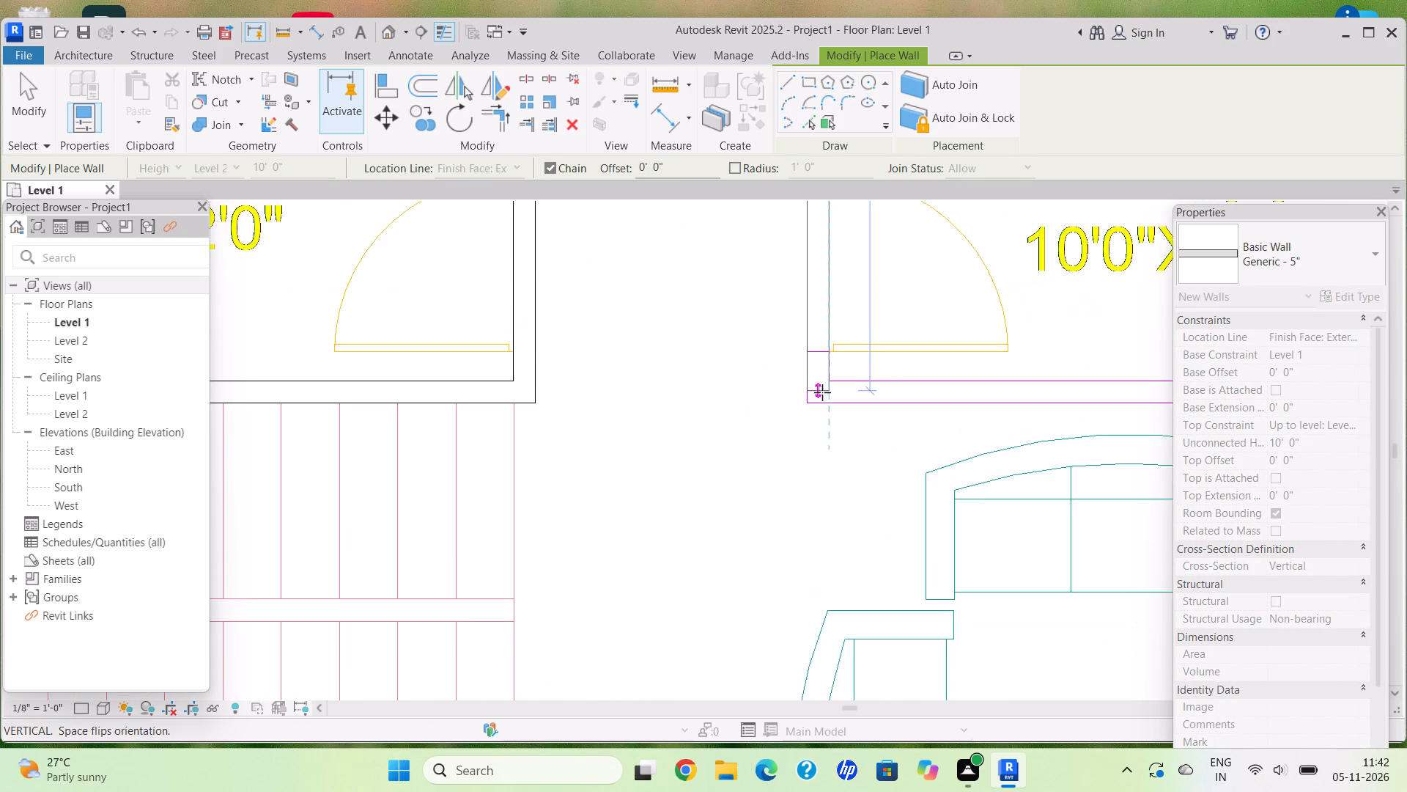
{"action": "left_click", "coordinate": [827, 404]}
Continue the wall about 10' 1" east along the east bedroom's south side to the exterior wall, flipping its thickness toward the bedroom.
{"action": "middle_click_drag", "start_coordinate": [978, 397], "coordinate": [689, 417]}
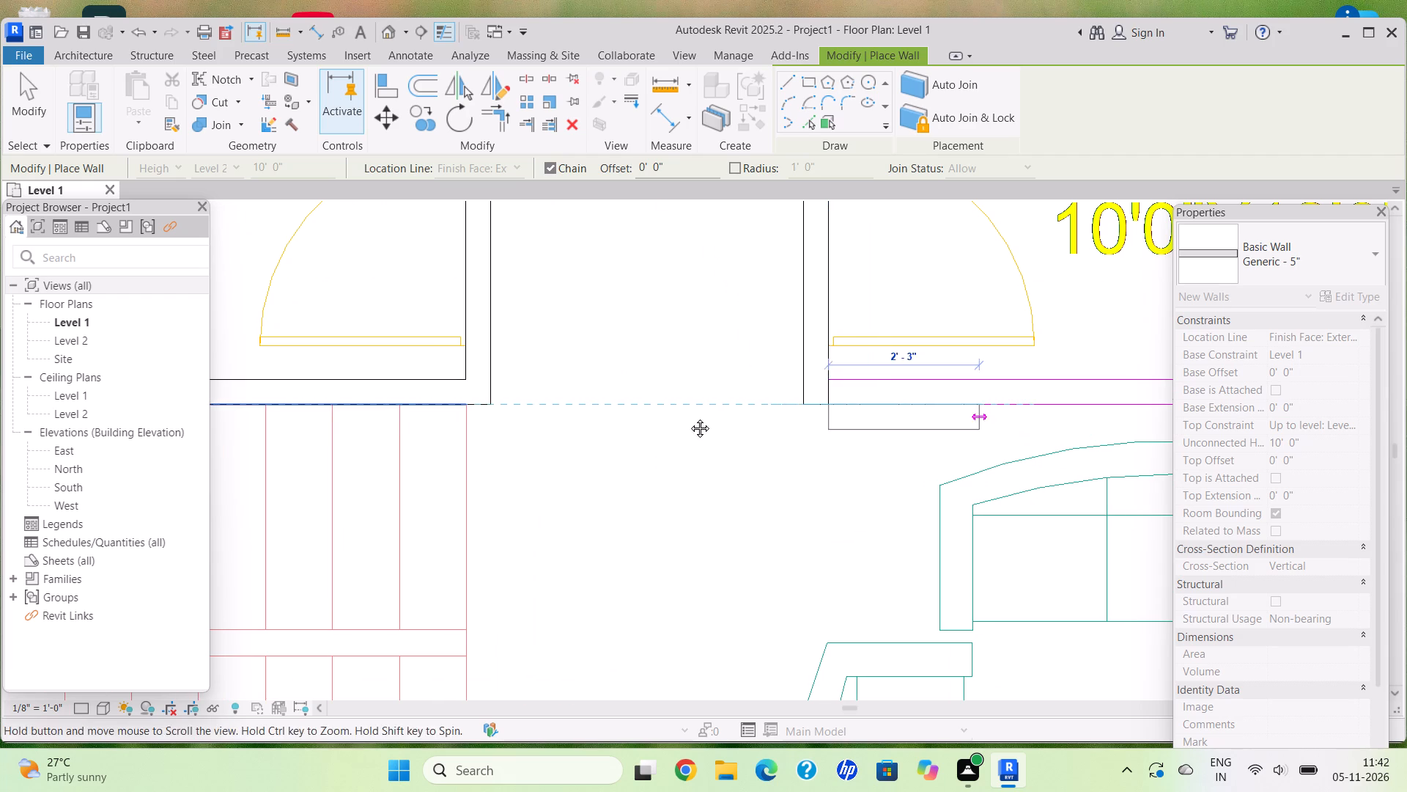
{"action": "middle_click_drag", "start_coordinate": [689, 417], "coordinate": [423, 421]}
{"action": "key", "text": "space"}
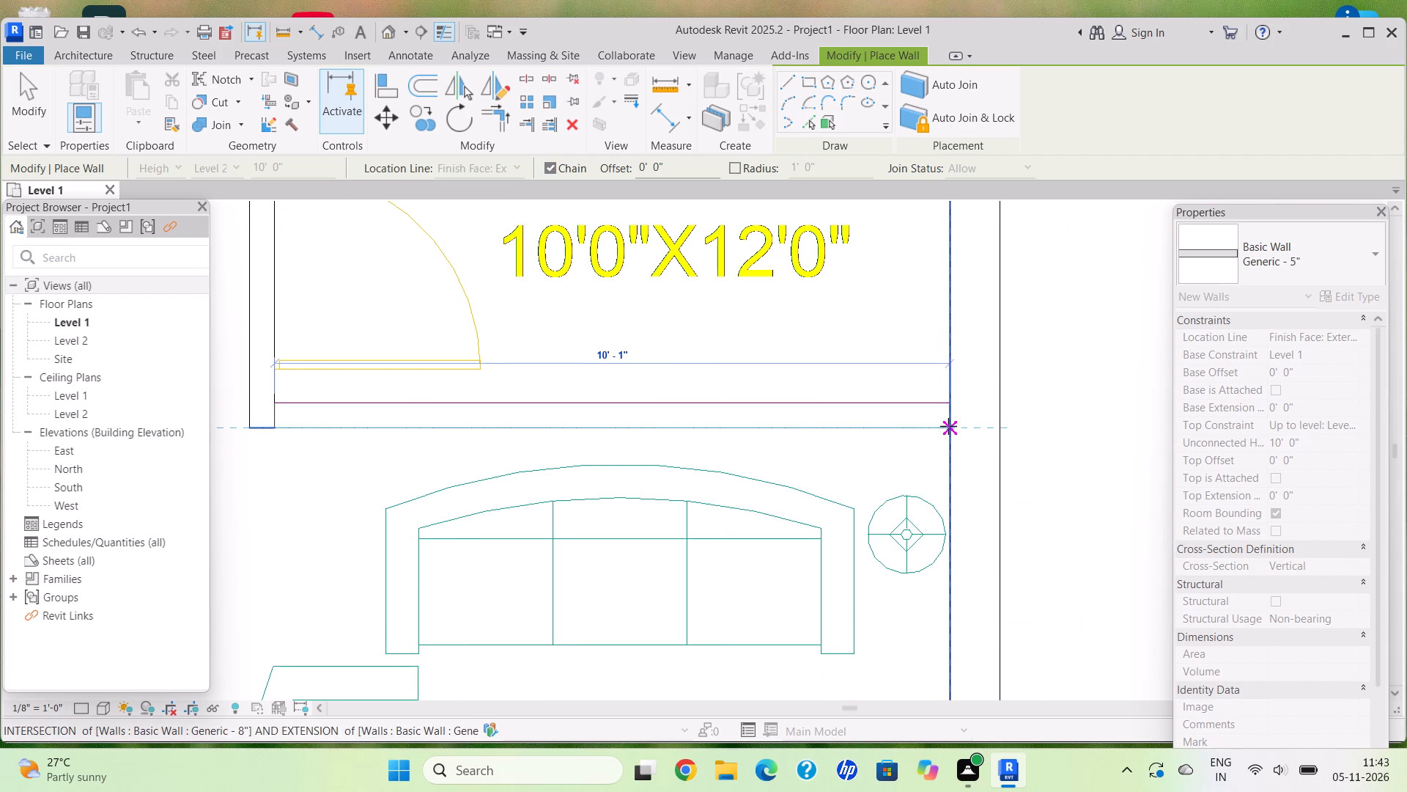
{"action": "left_click", "coordinate": [948, 426]}
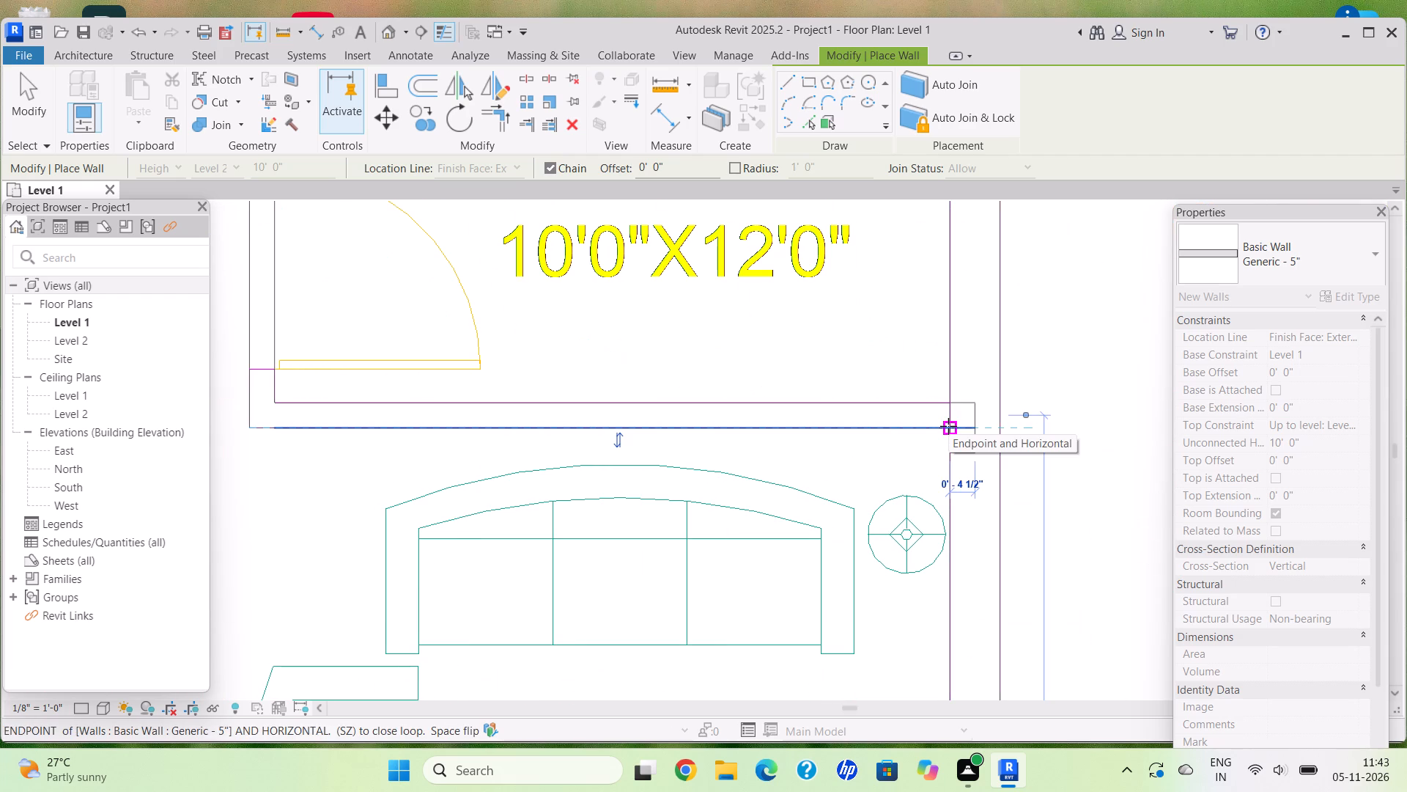
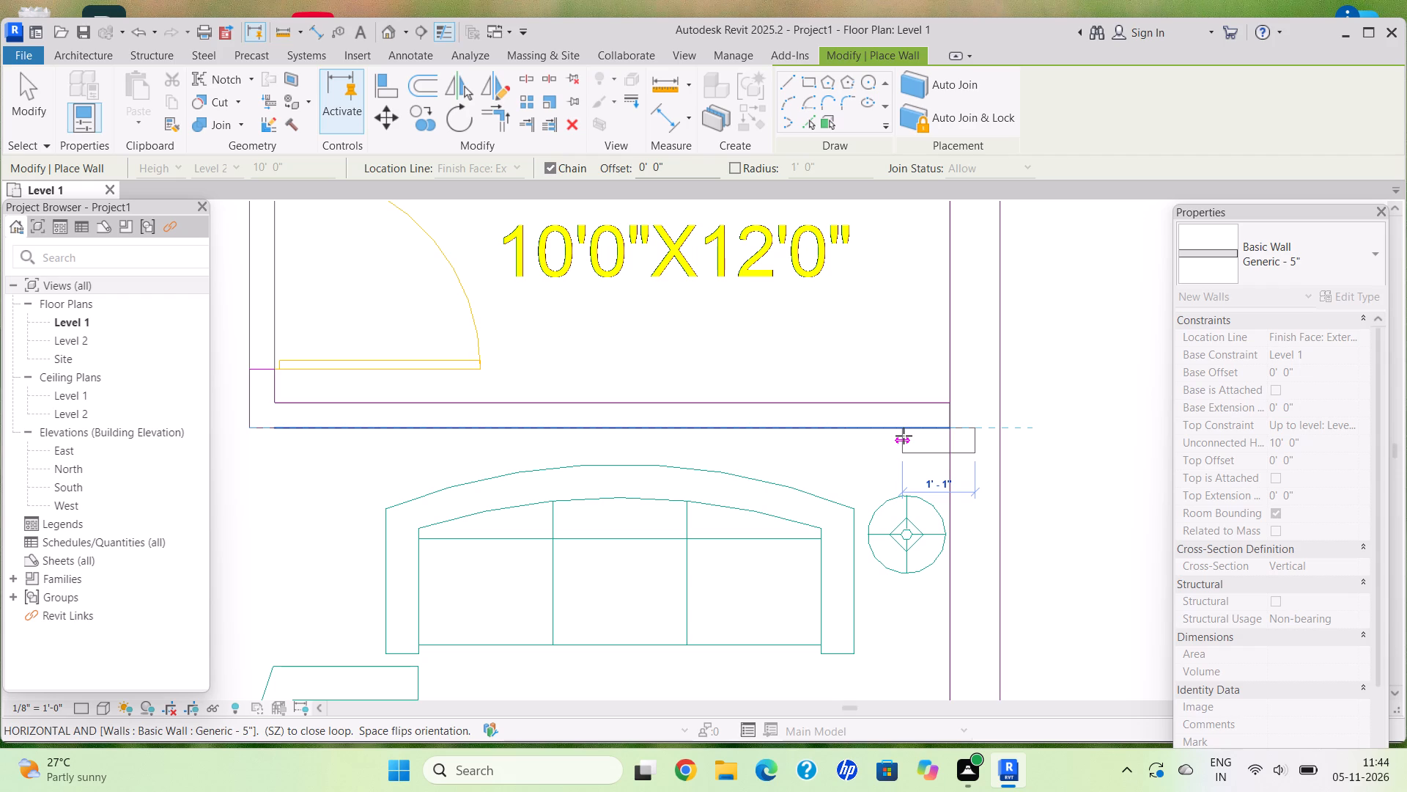
Draw the kitchen's north wall along the stair's south side, about 10' 4 1/2" east from the west exterior wall's inner face.
{"action": "scroll", "coordinate": [956, 575], "scroll_direction": "down", "scroll_amount": 1}
{"action": "middle_click_drag", "start_coordinate": [918, 546], "coordinate": [781, 449]}
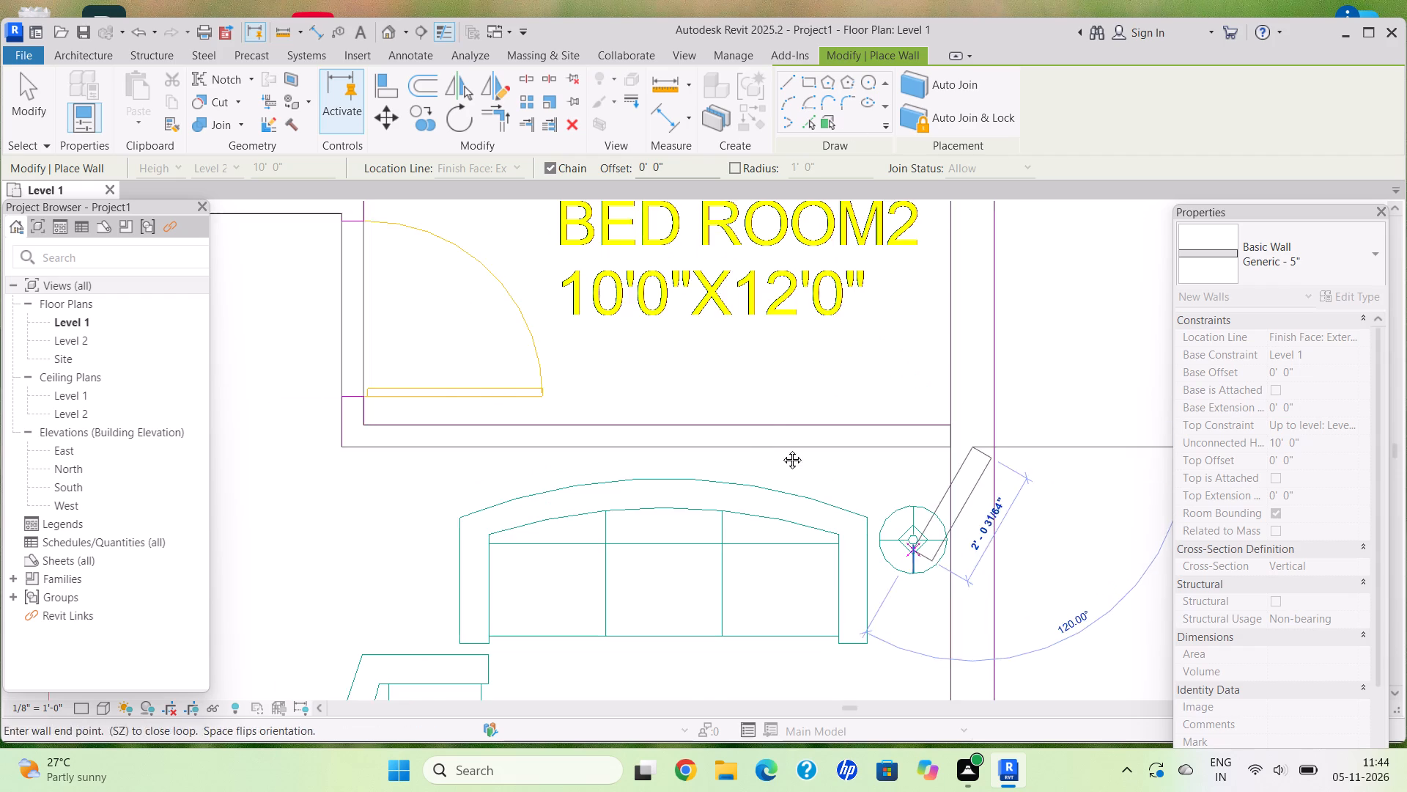
{"action": "middle_click_drag", "start_coordinate": [781, 449], "coordinate": [790, 455]}
{"action": "middle_click", "coordinate": [767, 438]}
{"action": "middle_click_drag", "start_coordinate": [972, 370], "coordinate": [721, 438]}
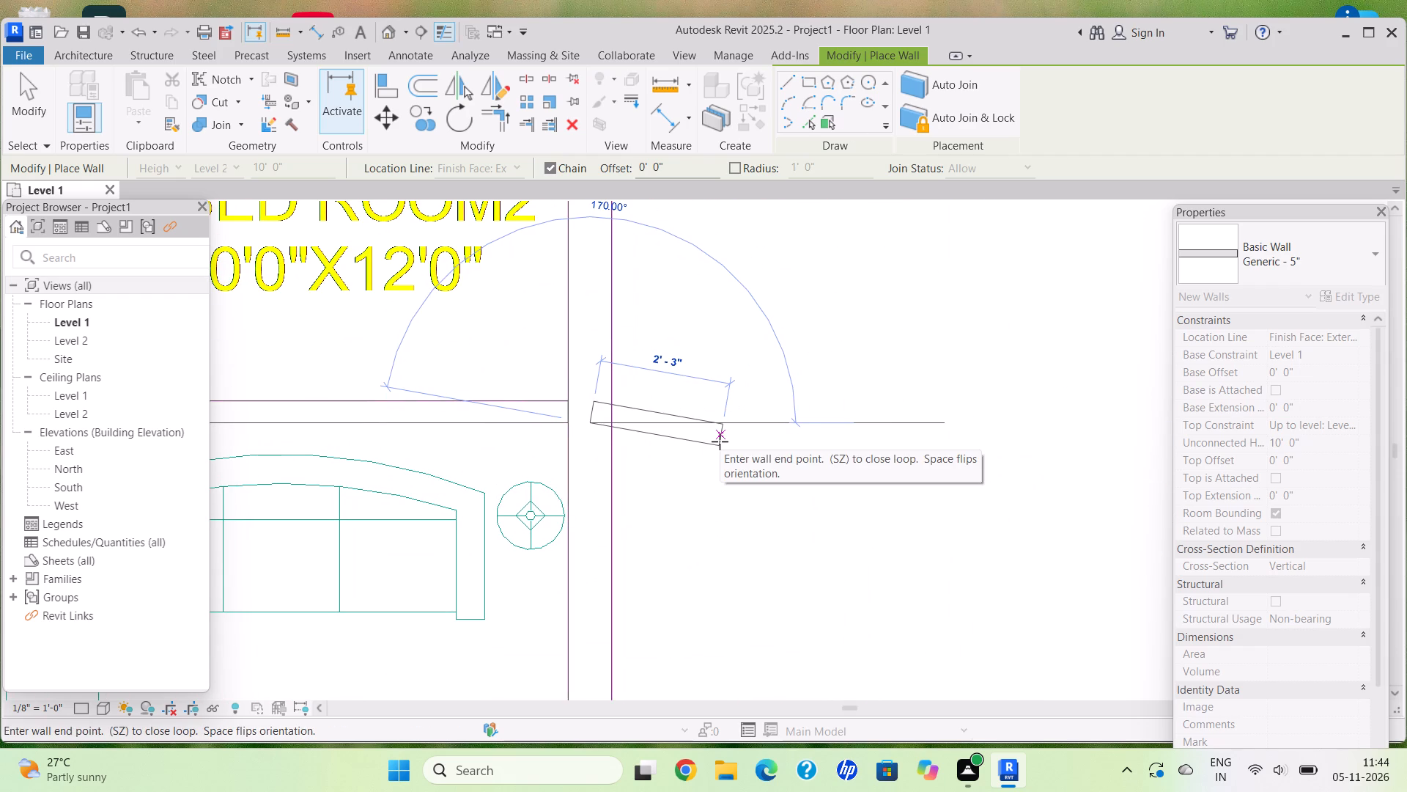
{"action": "key", "text": "Escape"}
{"action": "scroll", "coordinate": [624, 461], "scroll_direction": "down", "scroll_amount": 11}
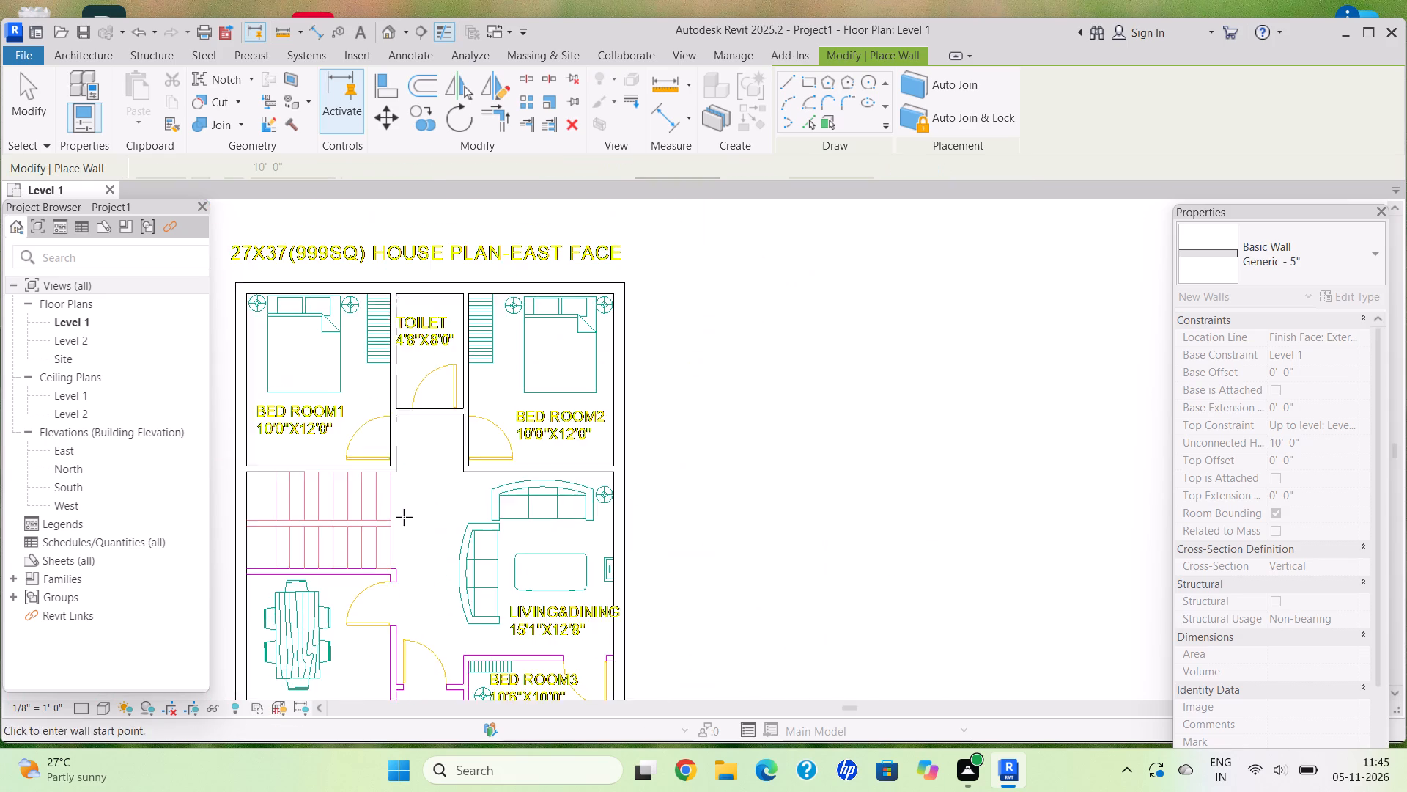
{"action": "middle_click_drag", "start_coordinate": [404, 517], "coordinate": [708, 457]}
{"action": "middle_click_drag", "start_coordinate": [452, 516], "coordinate": [517, 491]}
{"action": "scroll", "coordinate": [627, 502], "scroll_direction": "up", "scroll_amount": 2}
{"action": "scroll", "coordinate": [630, 496], "scroll_direction": "down", "scroll_amount": 1}
{"action": "scroll", "coordinate": [618, 486], "scroll_direction": "up", "scroll_amount": 7}
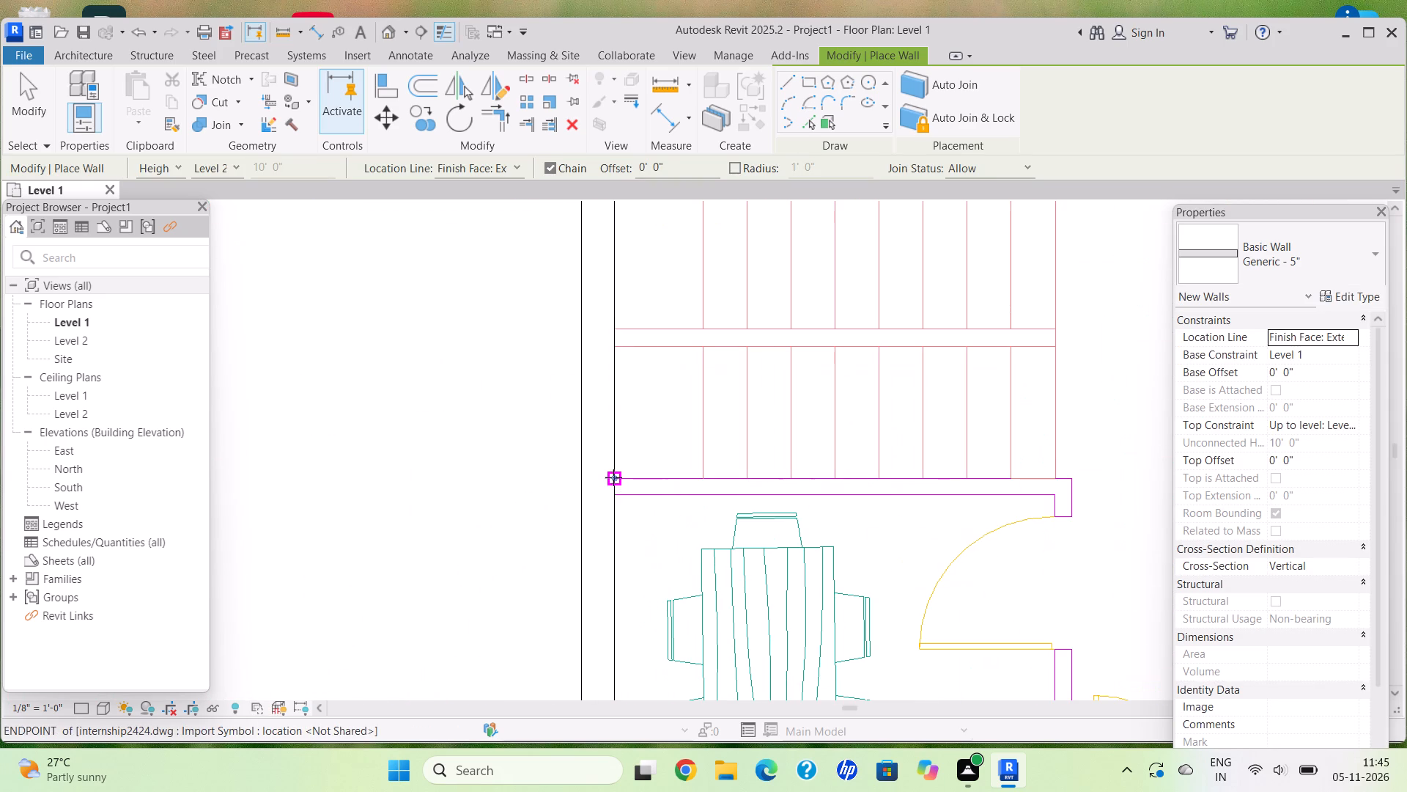
{"action": "scroll", "coordinate": [608, 491], "scroll_direction": "up", "scroll_amount": 7}
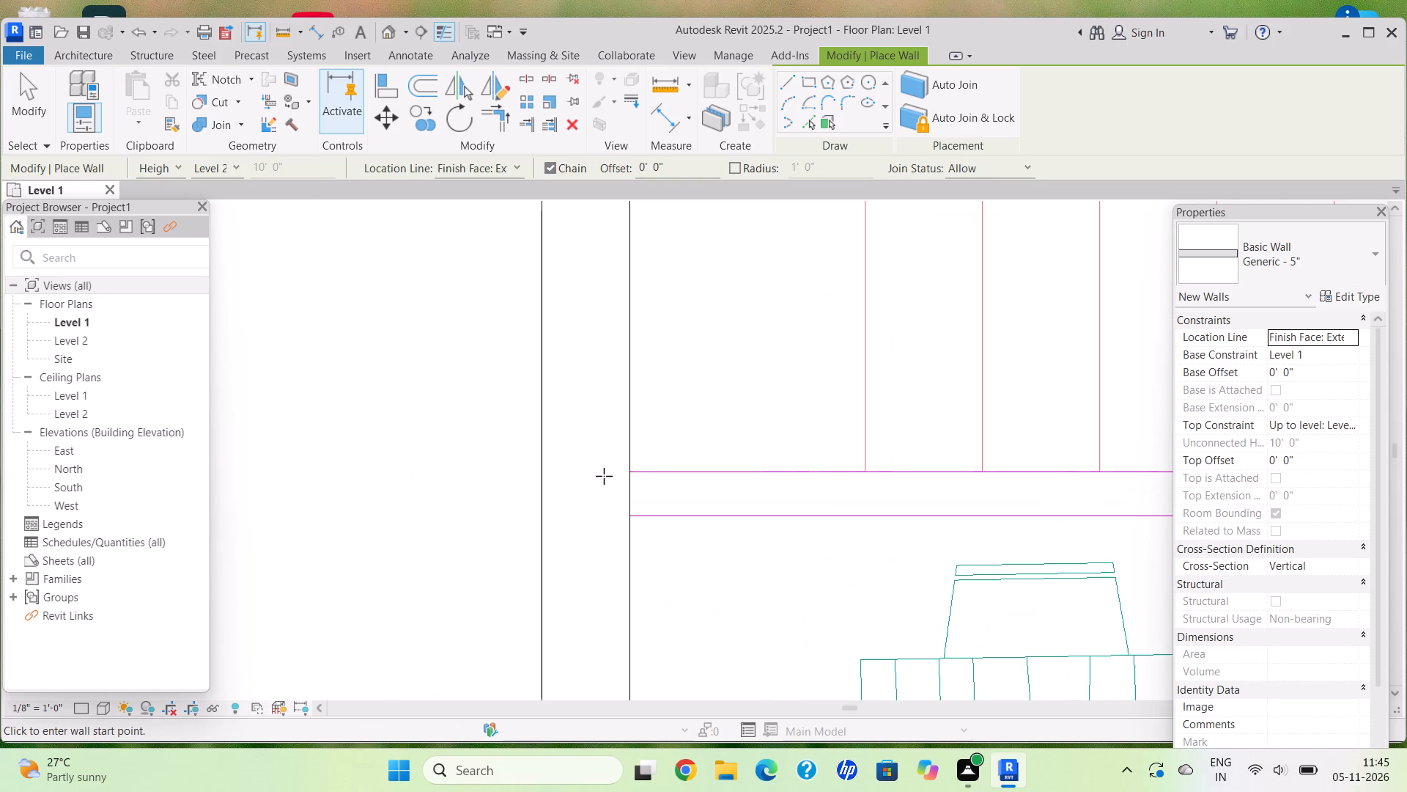
{"action": "left_click", "coordinate": [629, 472]}
{"action": "middle_click_drag", "start_coordinate": [945, 474], "coordinate": [809, 504]}
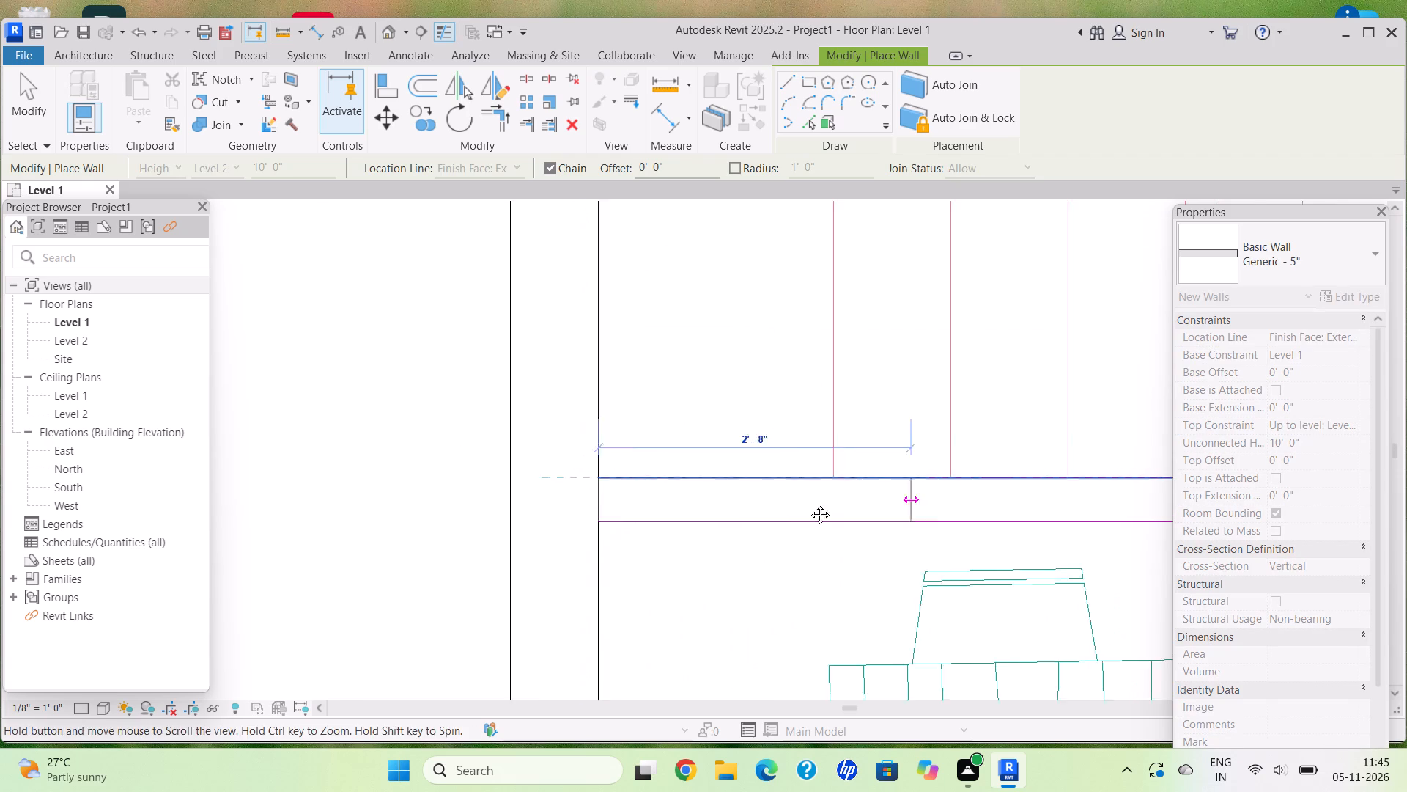
{"action": "middle_click_drag", "start_coordinate": [809, 504], "coordinate": [623, 538]}
{"action": "scroll", "coordinate": [923, 536], "scroll_direction": "down", "scroll_amount": 2}
{"action": "middle_click_drag", "start_coordinate": [925, 536], "coordinate": [447, 488]}
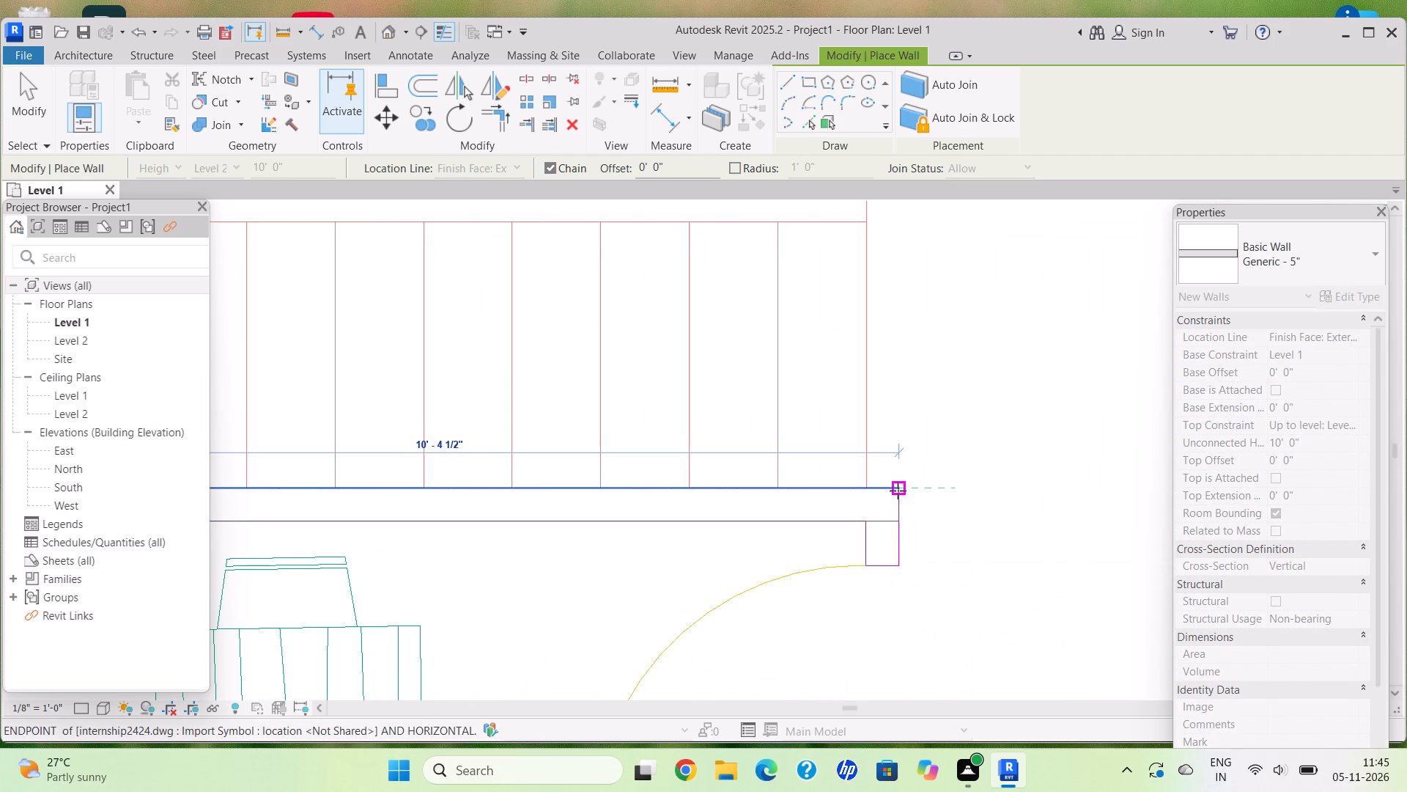
{"action": "left_click", "coordinate": [895, 488]}
Continue the wall south along the kitchen's east side to the south exterior wall's inner face, ending the chain there.
{"action": "middle_click_drag", "start_coordinate": [904, 582], "coordinate": [895, 560]}
{"action": "middle_click_drag", "start_coordinate": [876, 510], "coordinate": [820, 322]}
{"action": "scroll", "coordinate": [860, 572], "scroll_direction": "down", "scroll_amount": 3}
{"action": "middle_click_drag", "start_coordinate": [863, 606], "coordinate": [809, 403]}
{"action": "middle_click_drag", "start_coordinate": [795, 587], "coordinate": [793, 426]}
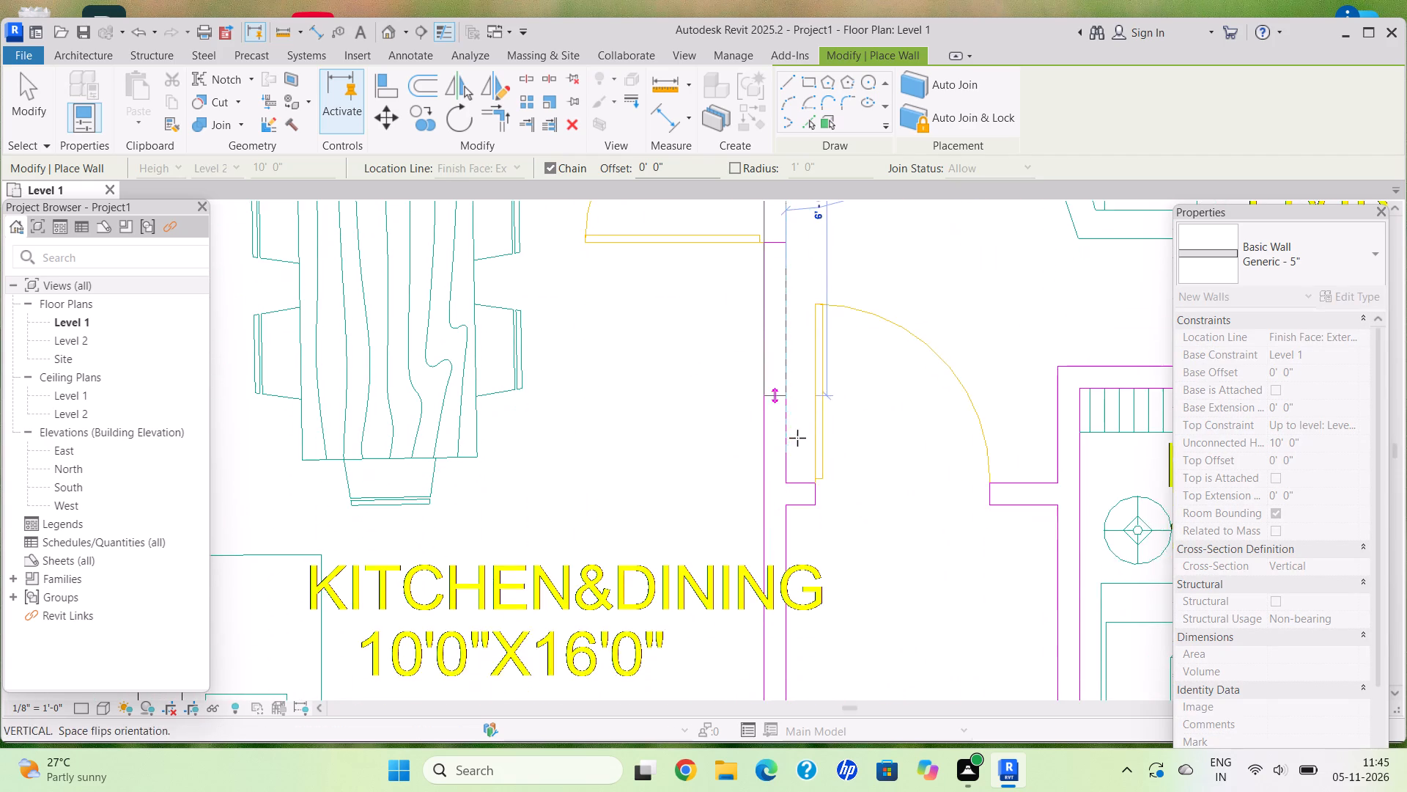
{"action": "middle_click_drag", "start_coordinate": [794, 597], "coordinate": [794, 410]}
{"action": "middle_click_drag", "start_coordinate": [769, 589], "coordinate": [769, 366]}
{"action": "middle_click_drag", "start_coordinate": [782, 589], "coordinate": [785, 447]}
{"action": "scroll", "coordinate": [787, 420], "scroll_direction": "up", "scroll_amount": 4}
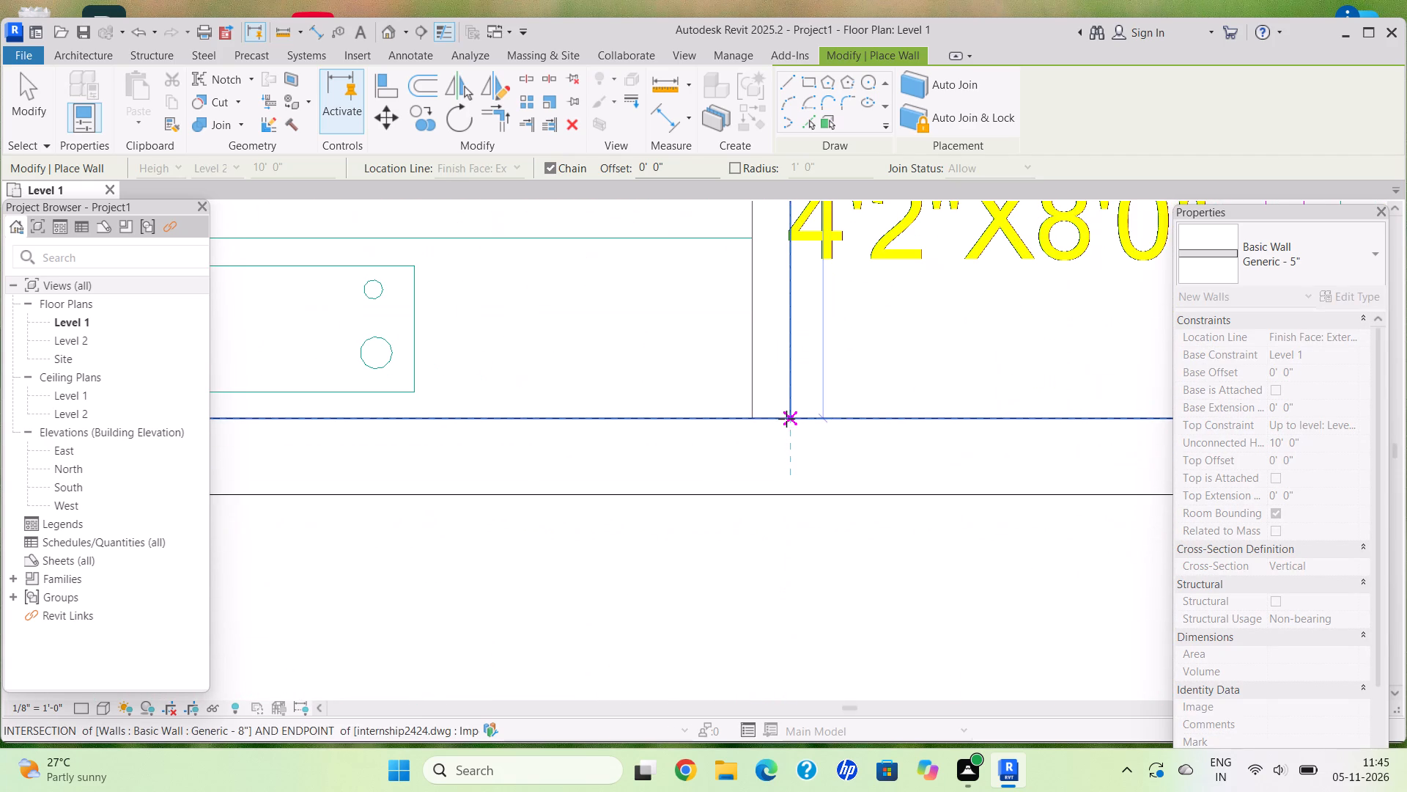
{"action": "left_click", "coordinate": [790, 419]}
{"action": "key", "text": "Escape"}
Draw the passage's north wall about 4' 8" east across the door opening, from the kitchen's east wall to Bed Room 3's west CAD line.
{"action": "scroll", "coordinate": [863, 318], "scroll_direction": "down", "scroll_amount": 6}
{"action": "middle_click_drag", "start_coordinate": [865, 318], "coordinate": [755, 505]}
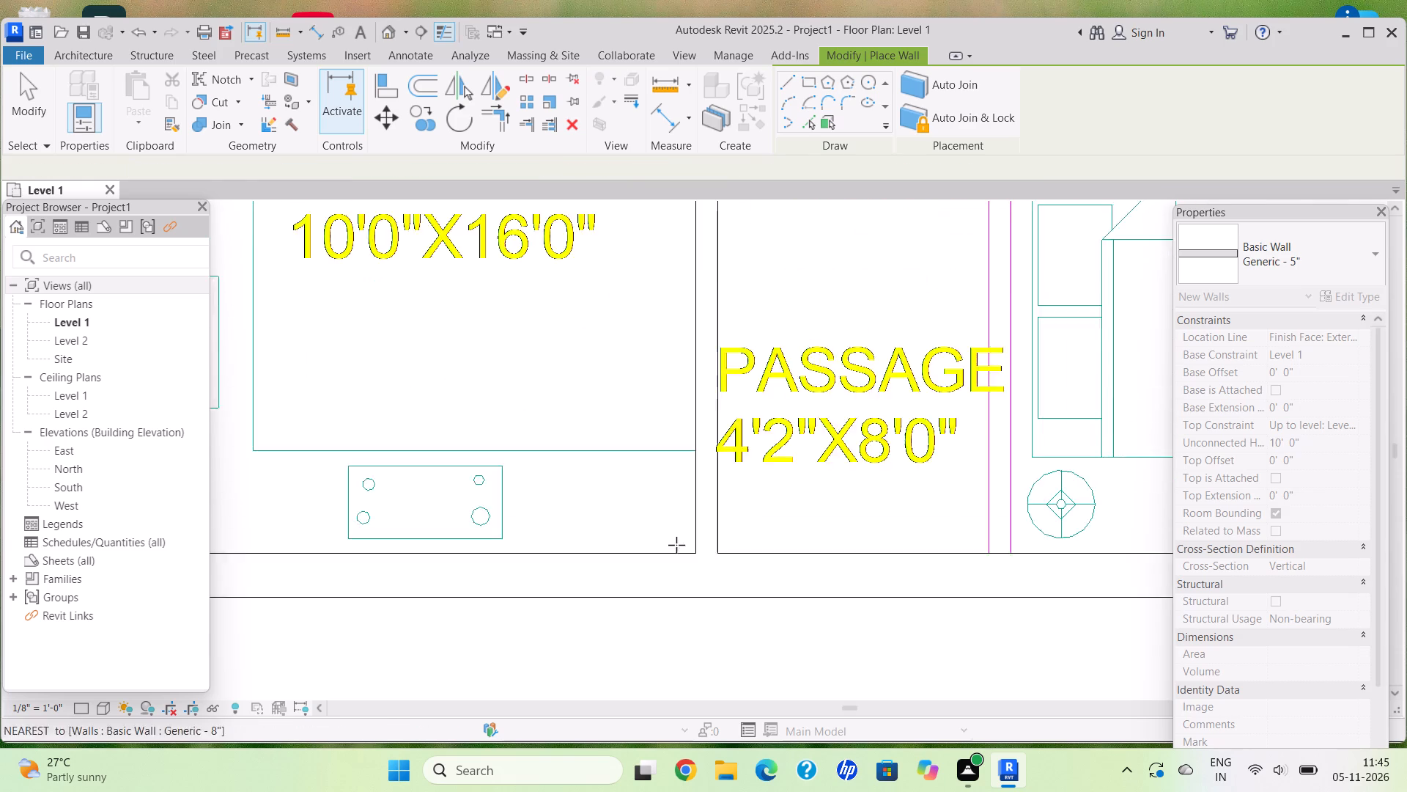
{"action": "middle_click_drag", "start_coordinate": [668, 461], "coordinate": [629, 540]}
{"action": "middle_click_drag", "start_coordinate": [695, 361], "coordinate": [653, 520]}
{"action": "scroll", "coordinate": [636, 396], "scroll_direction": "up", "scroll_amount": 8}
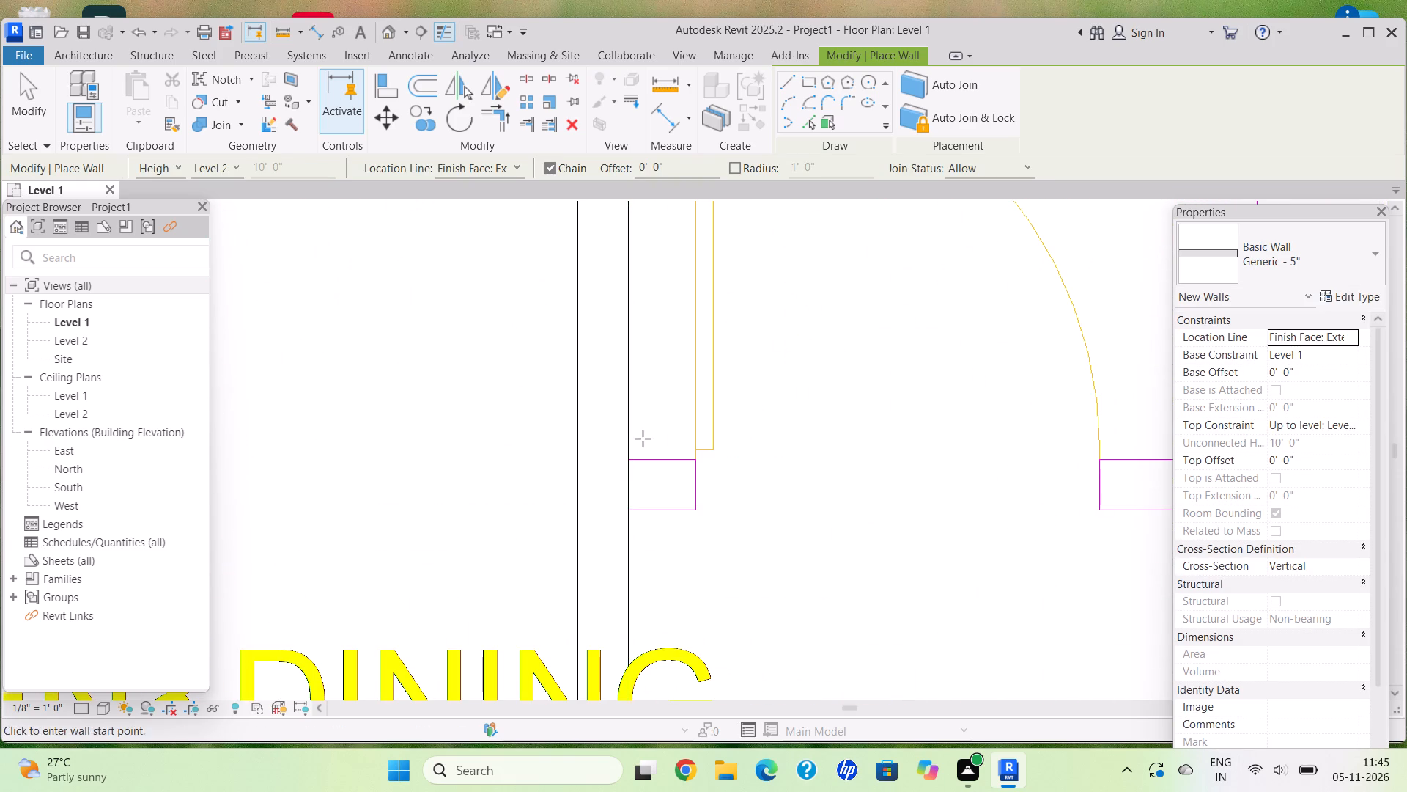
{"action": "scroll", "coordinate": [622, 463], "scroll_direction": "up", "scroll_amount": 3}
{"action": "left_click", "coordinate": [632, 455]}
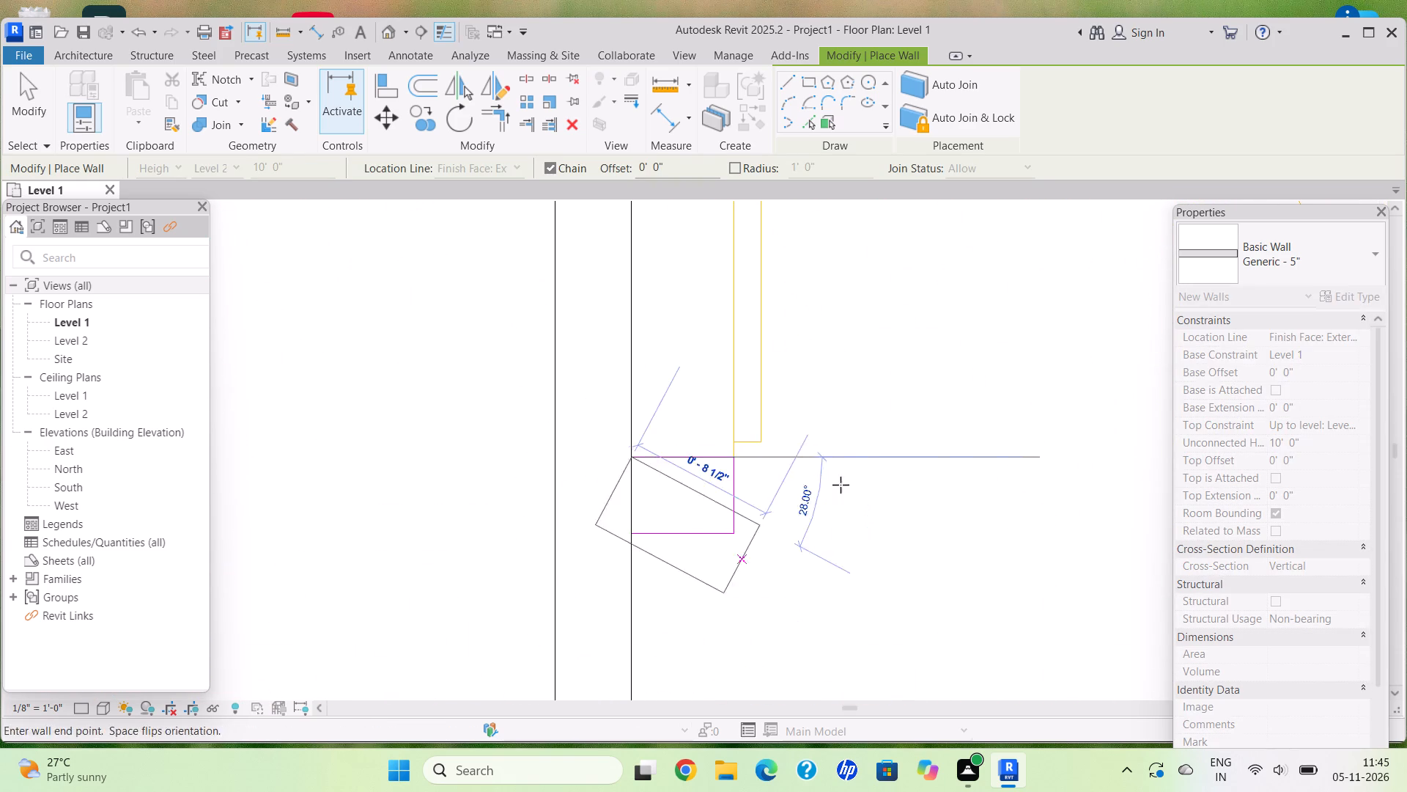
{"action": "middle_click_drag", "start_coordinate": [852, 474], "coordinate": [574, 472]}
{"action": "scroll", "coordinate": [904, 452], "scroll_direction": "down", "scroll_amount": 2}
{"action": "middle_click_drag", "start_coordinate": [881, 447], "coordinate": [682, 466]}
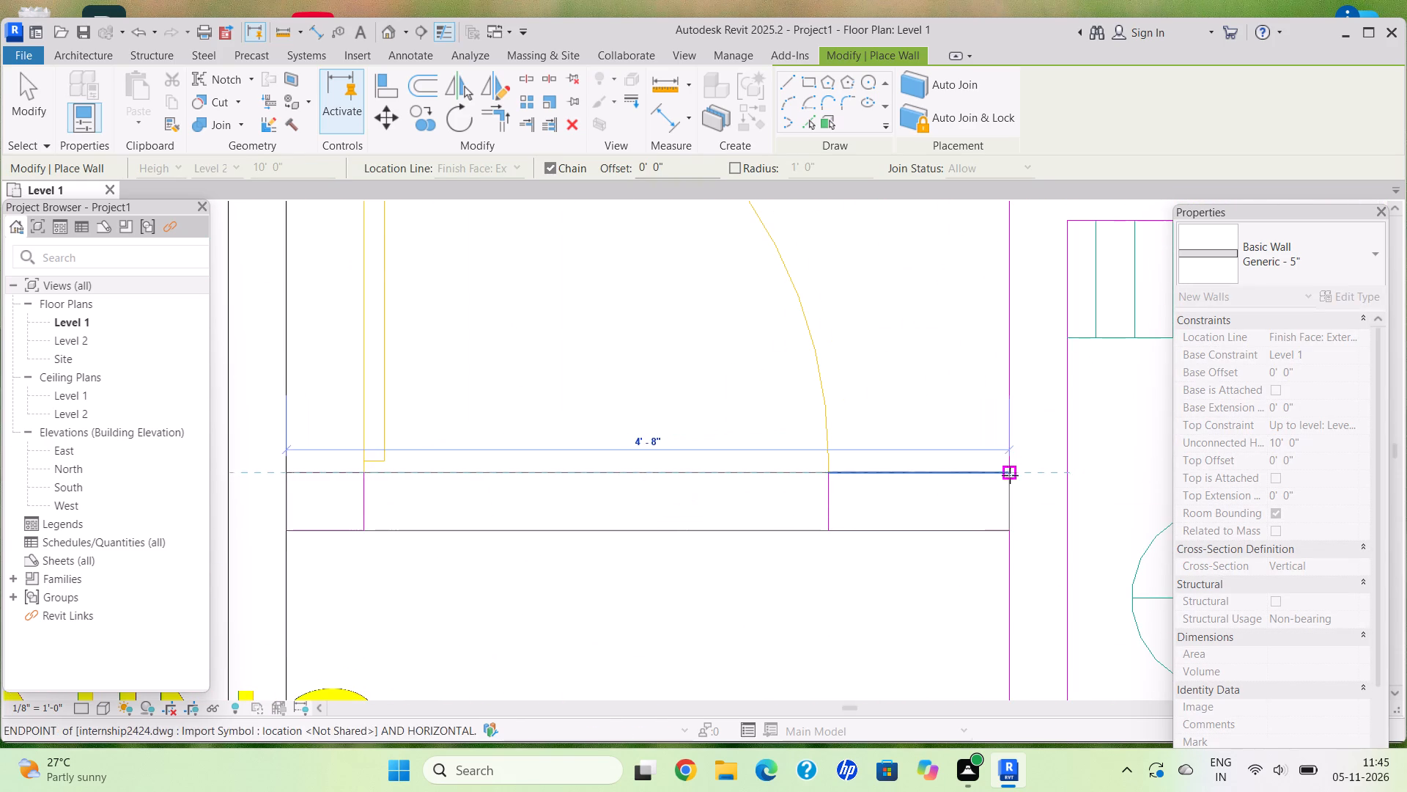
{"action": "left_click", "coordinate": [1008, 472]}
{"action": "key", "text": "Escape"}
Draw Bed Room 3's west wall along the CAD line from the south exterior wall north to the bedroom's northwest corner.
{"action": "scroll", "coordinate": [915, 557], "scroll_direction": "down", "scroll_amount": 9}
{"action": "middle_click_drag", "start_coordinate": [898, 546], "coordinate": [724, 324]}
{"action": "middle_click_drag", "start_coordinate": [772, 476], "coordinate": [762, 436]}
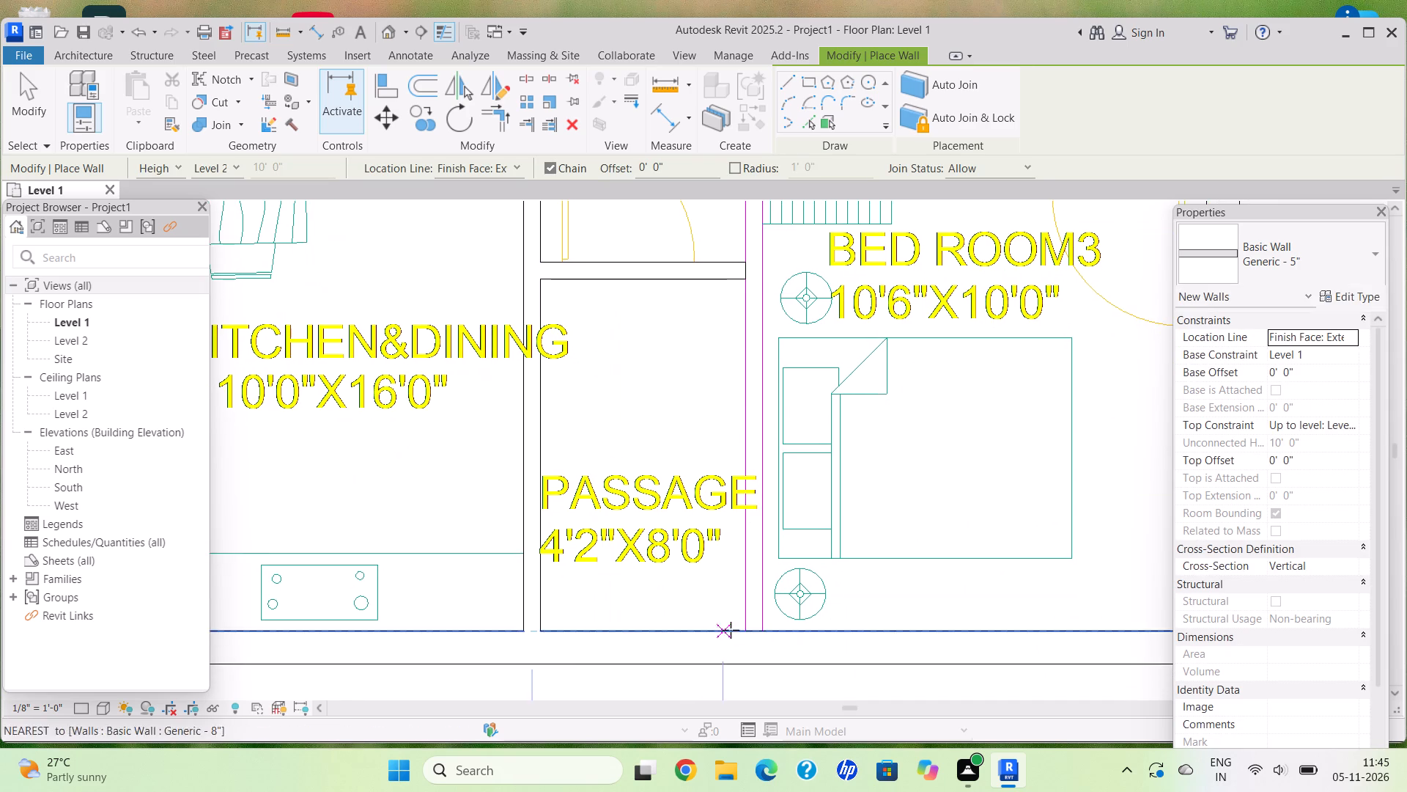
{"action": "scroll", "coordinate": [735, 628], "scroll_direction": "up", "scroll_amount": 6}
{"action": "left_click", "coordinate": [751, 642]}
{"action": "middle_click_drag", "start_coordinate": [736, 507], "coordinate": [704, 634]}
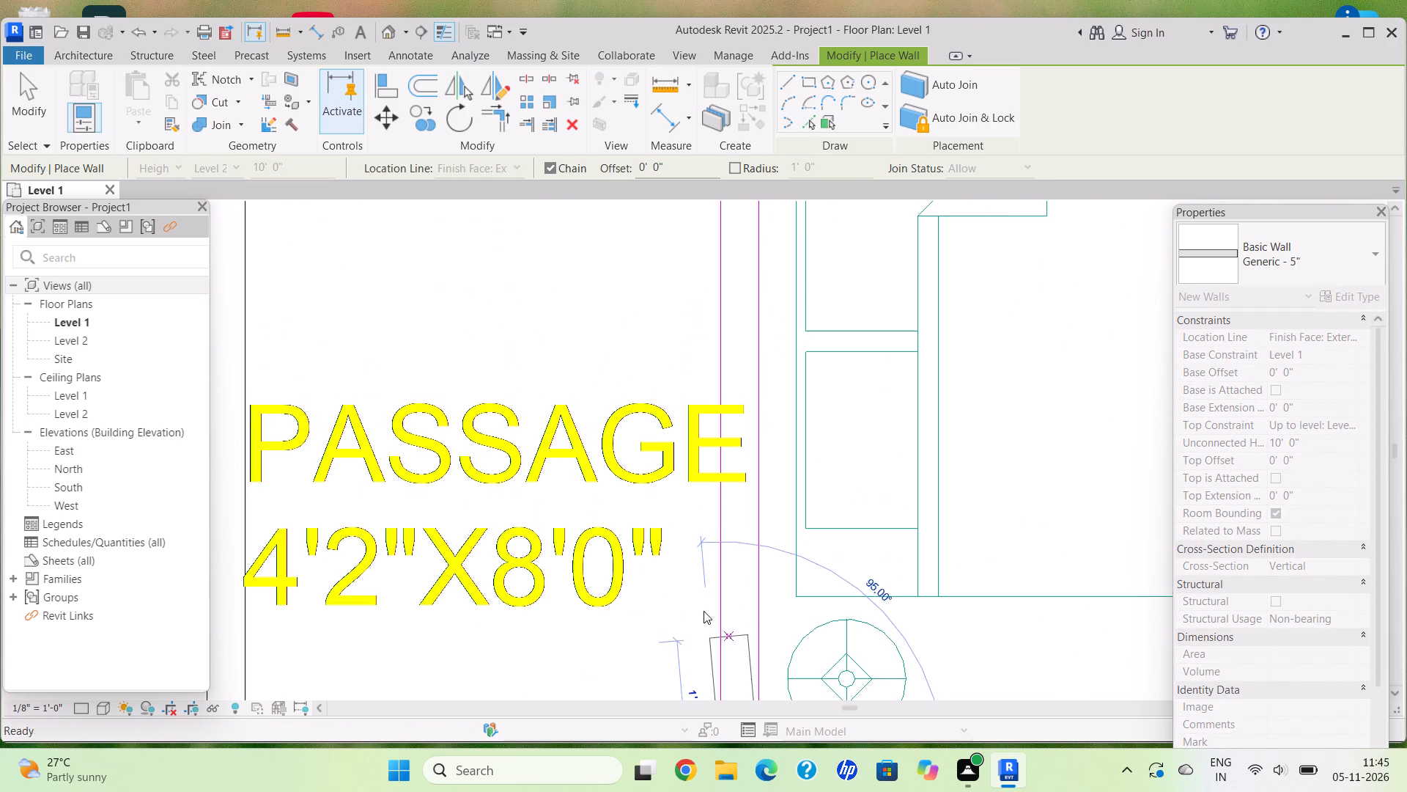
{"action": "middle_click_drag", "start_coordinate": [715, 301], "coordinate": [692, 615]}
{"action": "middle_click_drag", "start_coordinate": [658, 347], "coordinate": [666, 623]}
{"action": "middle_click_drag", "start_coordinate": [673, 365], "coordinate": [683, 578]}
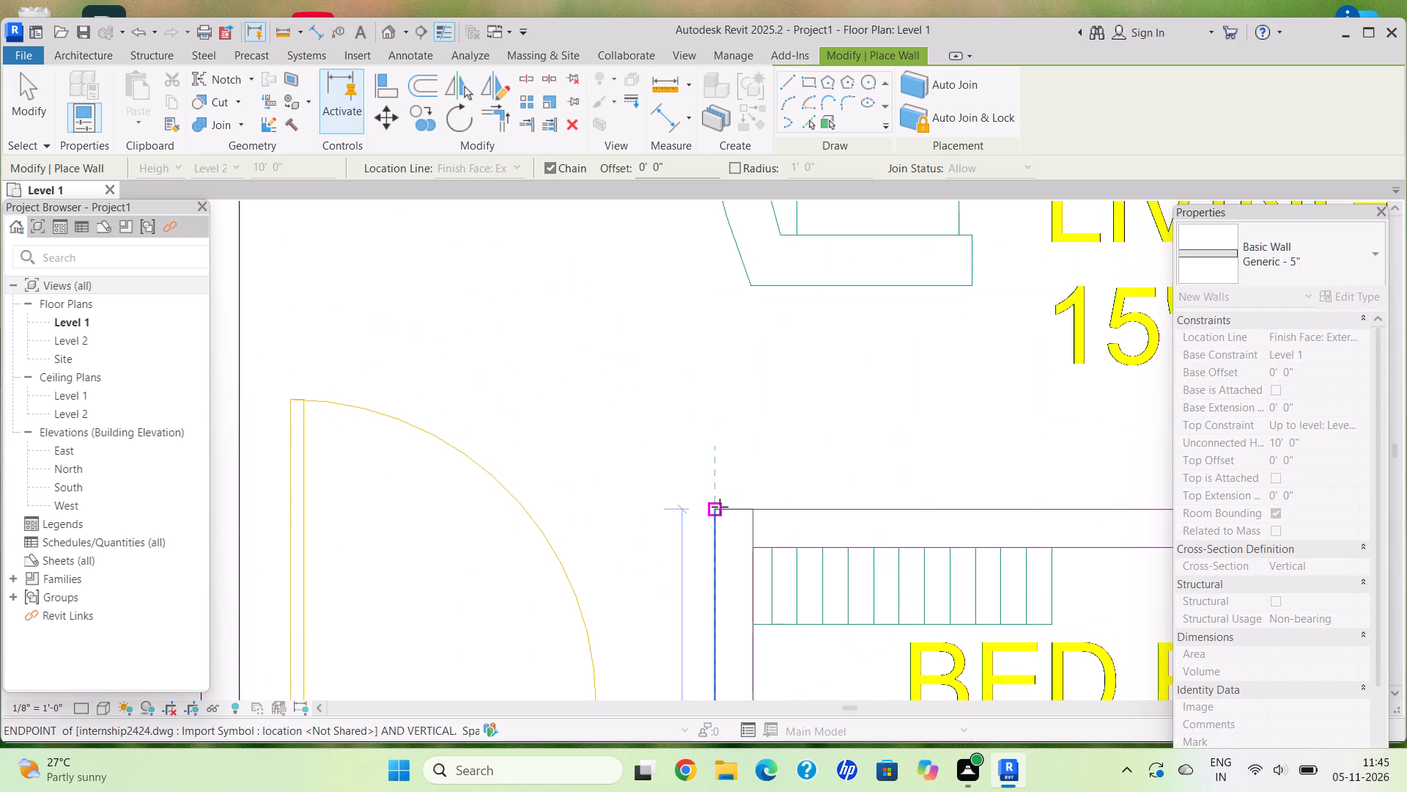
{"action": "left_click", "coordinate": [712, 504]}
Continue the wall east along Bed Room 3's north side, across the door opening to the east exterior wall, and finish placing walls.
{"action": "middle_click_drag", "start_coordinate": [956, 499], "coordinate": [452, 502]}
{"action": "middle_click_drag", "start_coordinate": [887, 532], "coordinate": [624, 517]}
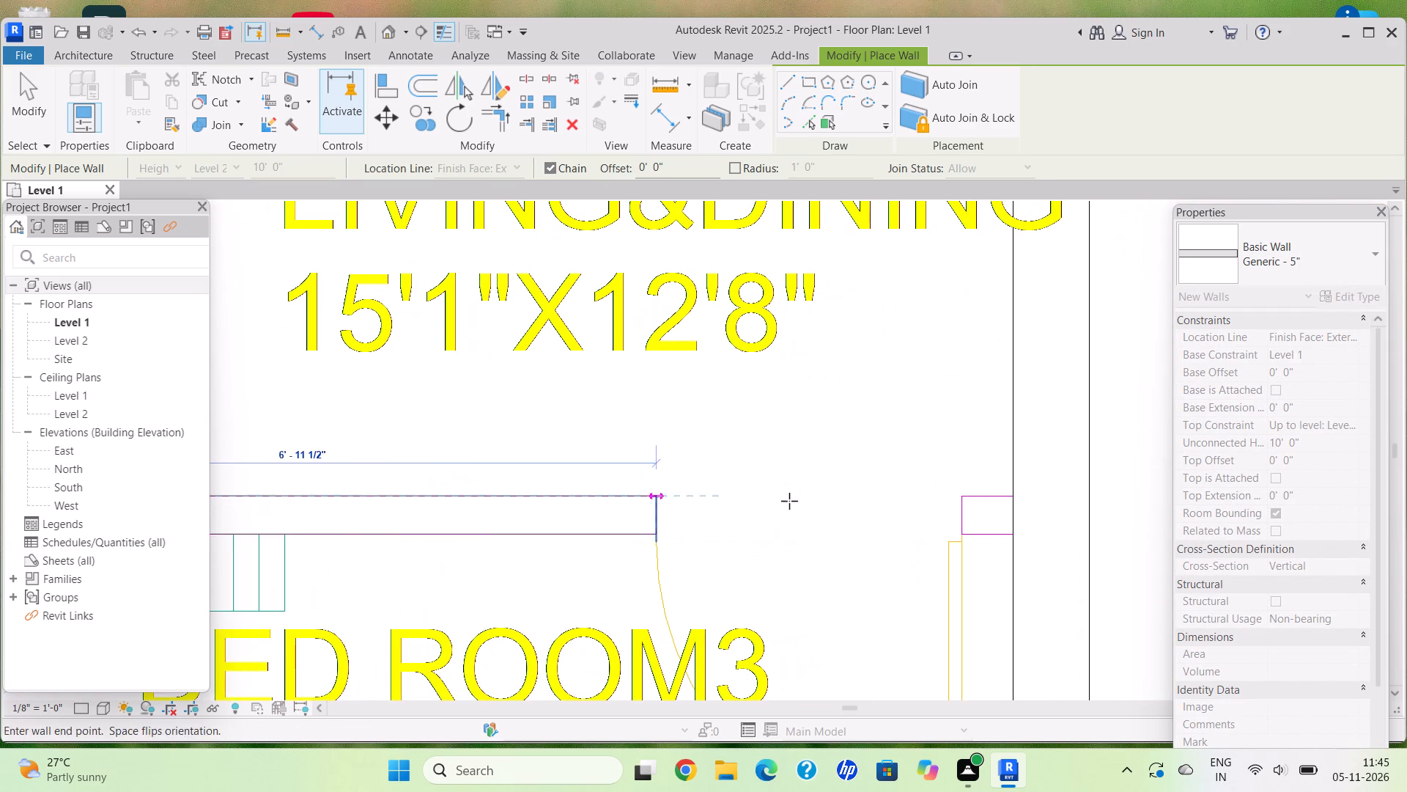
{"action": "left_click", "coordinate": [1015, 497]}
{"action": "key", "text": "Escape"}
{"action": "scroll", "coordinate": [738, 498], "scroll_direction": "down", "scroll_amount": 6}
{"action": "middle_click_drag", "start_coordinate": [632, 411], "coordinate": [930, 499]}
{"action": "scroll", "coordinate": [903, 494], "scroll_direction": "down", "scroll_amount": 2}
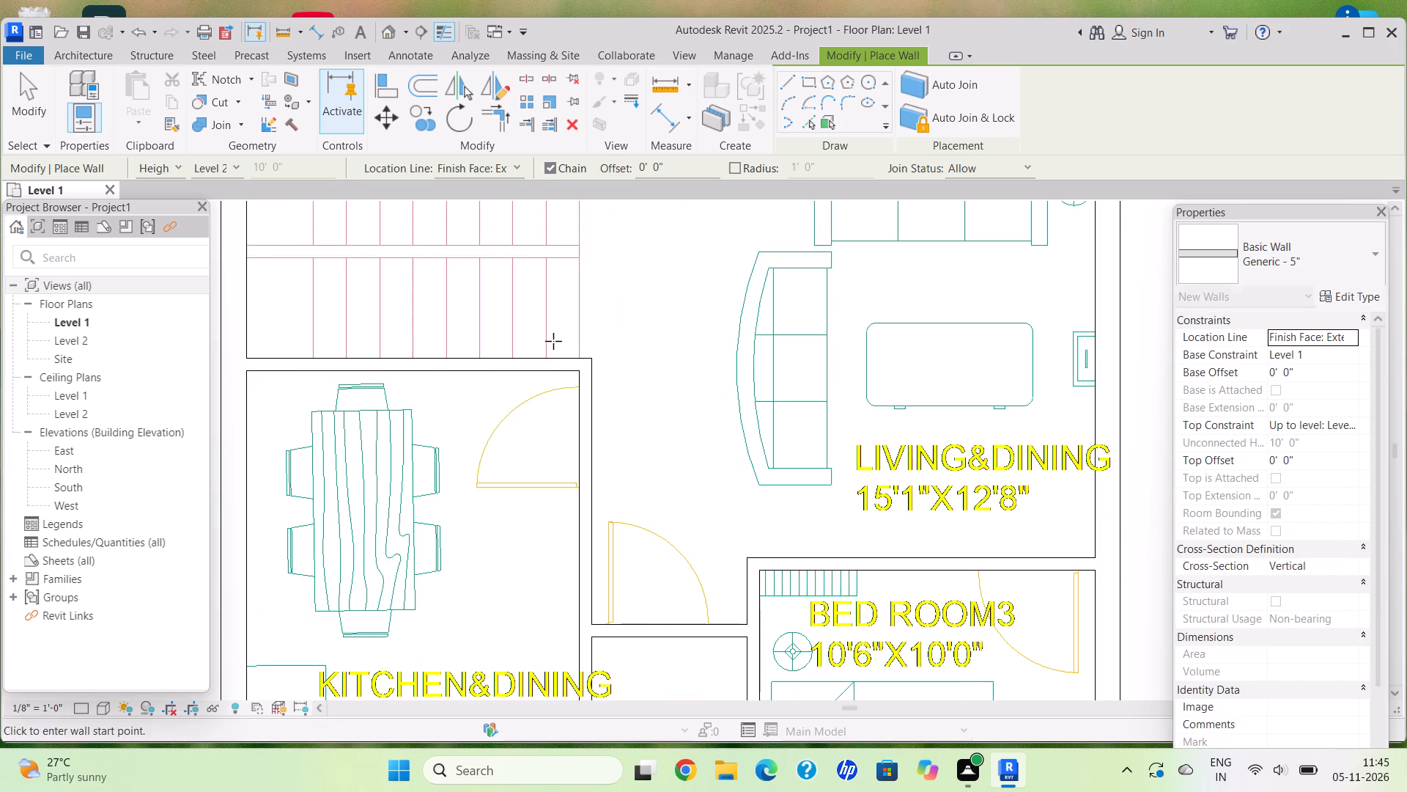
{"action": "middle_click_drag", "start_coordinate": [580, 382], "coordinate": [665, 510]}
{"action": "scroll", "coordinate": [662, 505], "scroll_direction": "down", "scroll_amount": 7}
{"action": "middle_click_drag", "start_coordinate": [664, 499], "coordinate": [641, 455]}
{"action": "key", "text": "Escape"}
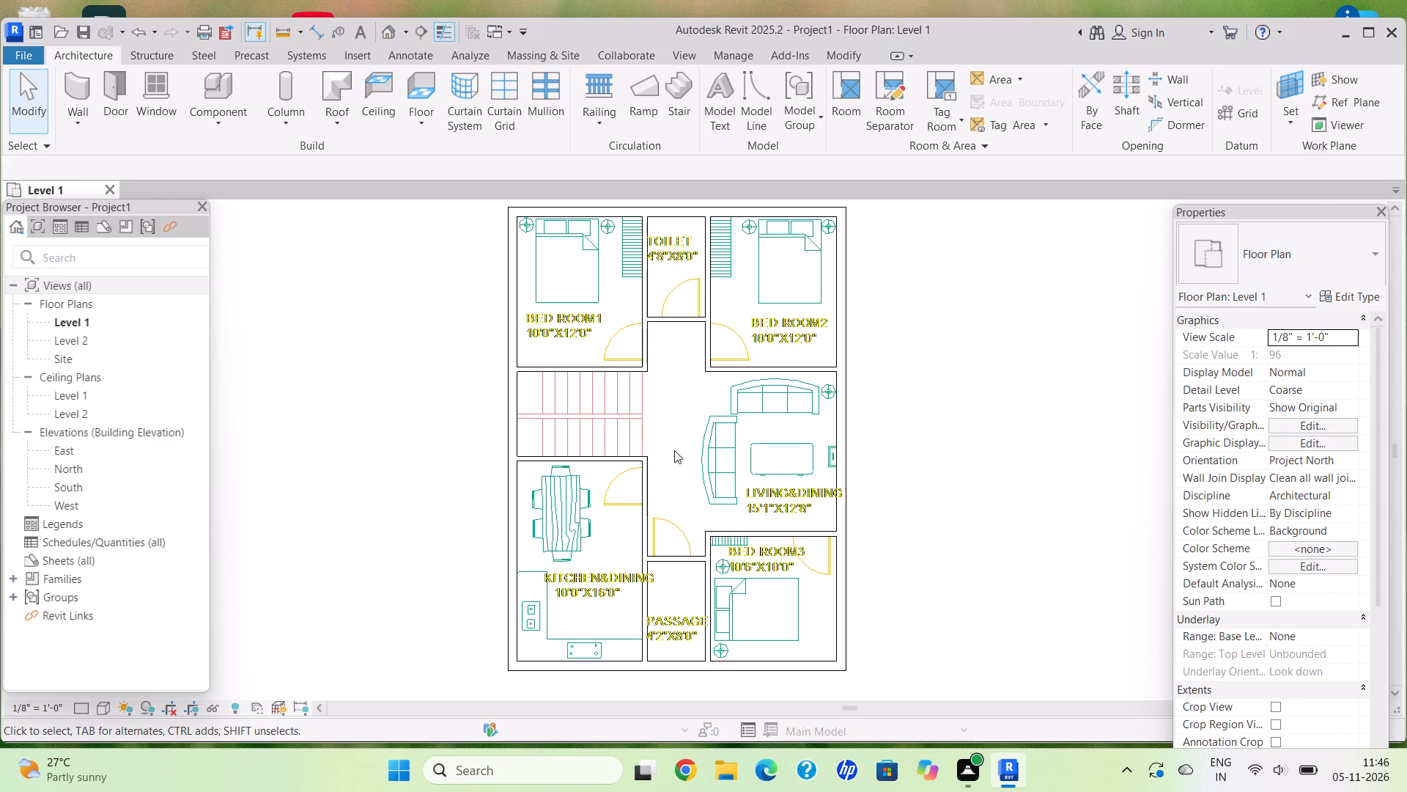
Start a sketched stair run and draw its north boundary along Bed Room 1's south wall, from the east riser line to the exterior wall.
{"action": "middle_click_drag", "start_coordinate": [721, 334], "coordinate": [660, 378]}
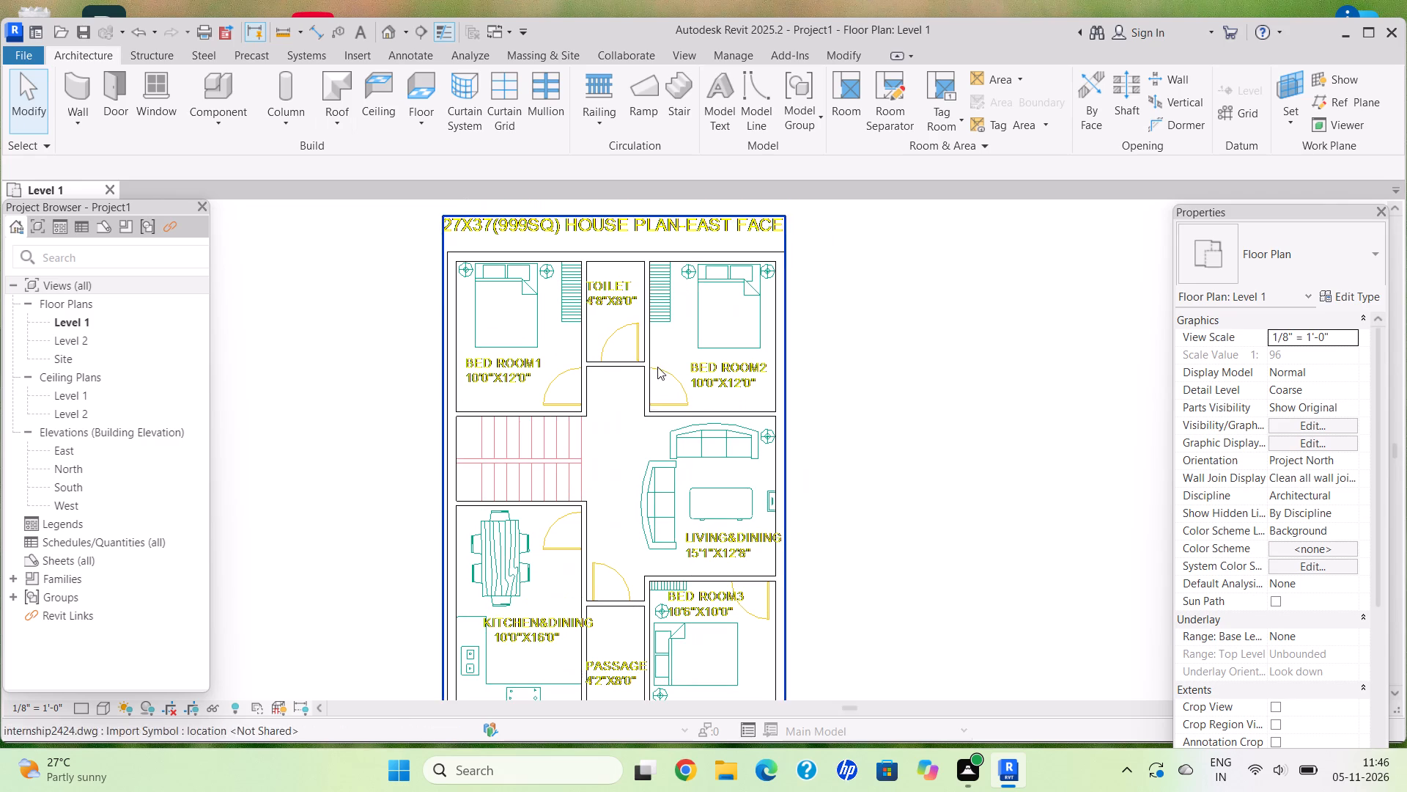
{"action": "left_click", "coordinate": [682, 81]}
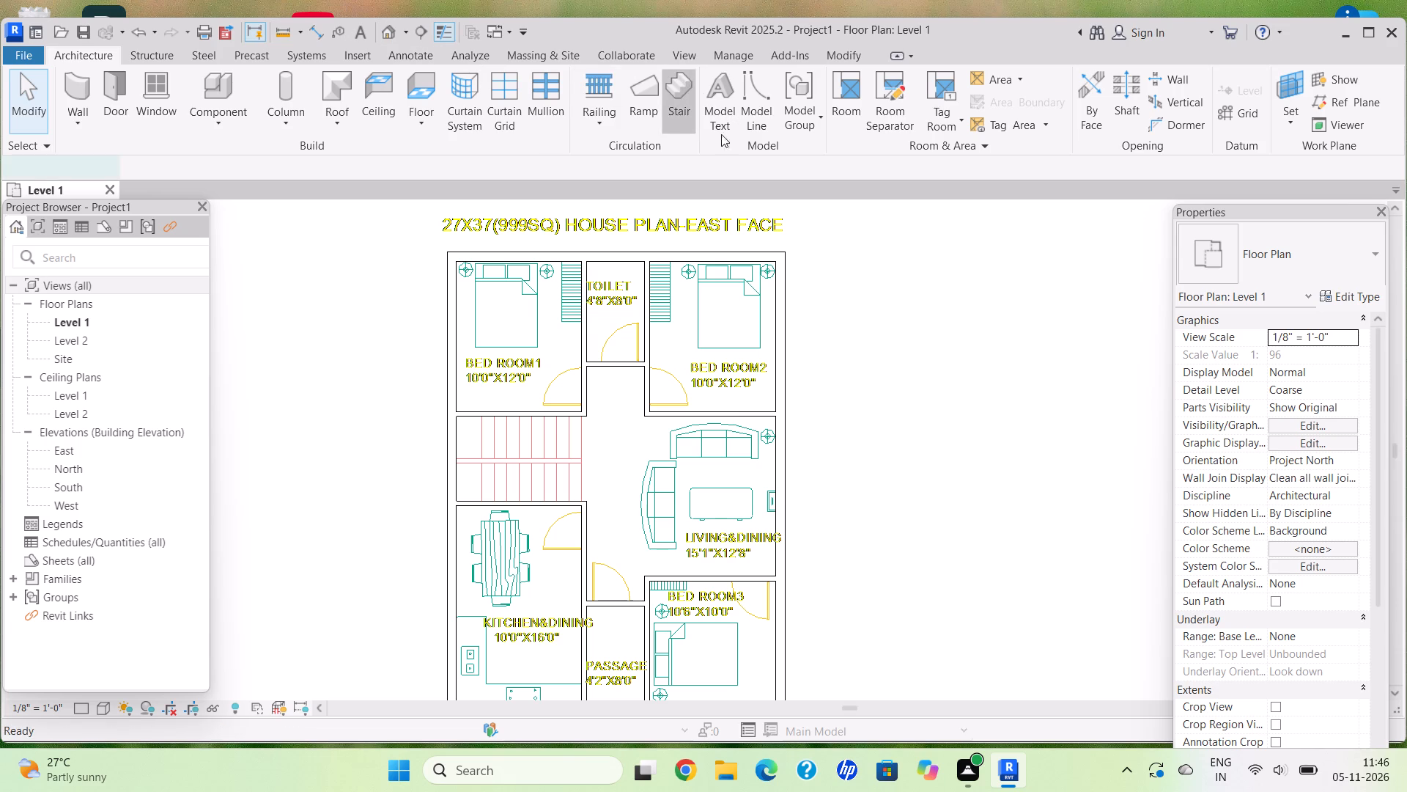
{"action": "left_click", "coordinate": [898, 99]}
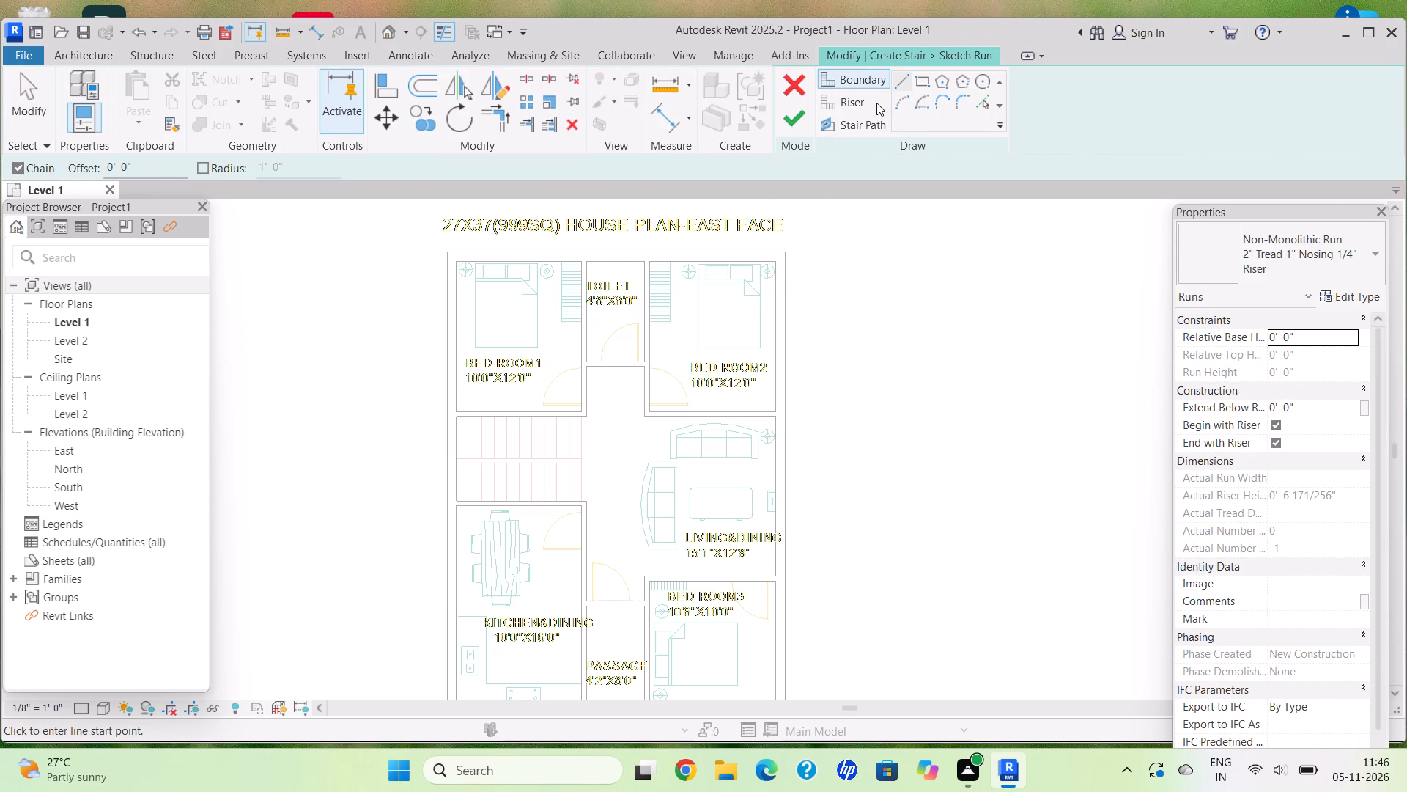
{"action": "left_click", "coordinate": [860, 84]}
{"action": "left_click", "coordinate": [904, 78]}
{"action": "middle_click_drag", "start_coordinate": [585, 454], "coordinate": [594, 461]}
{"action": "middle_click_drag", "start_coordinate": [609, 469], "coordinate": [652, 483]}
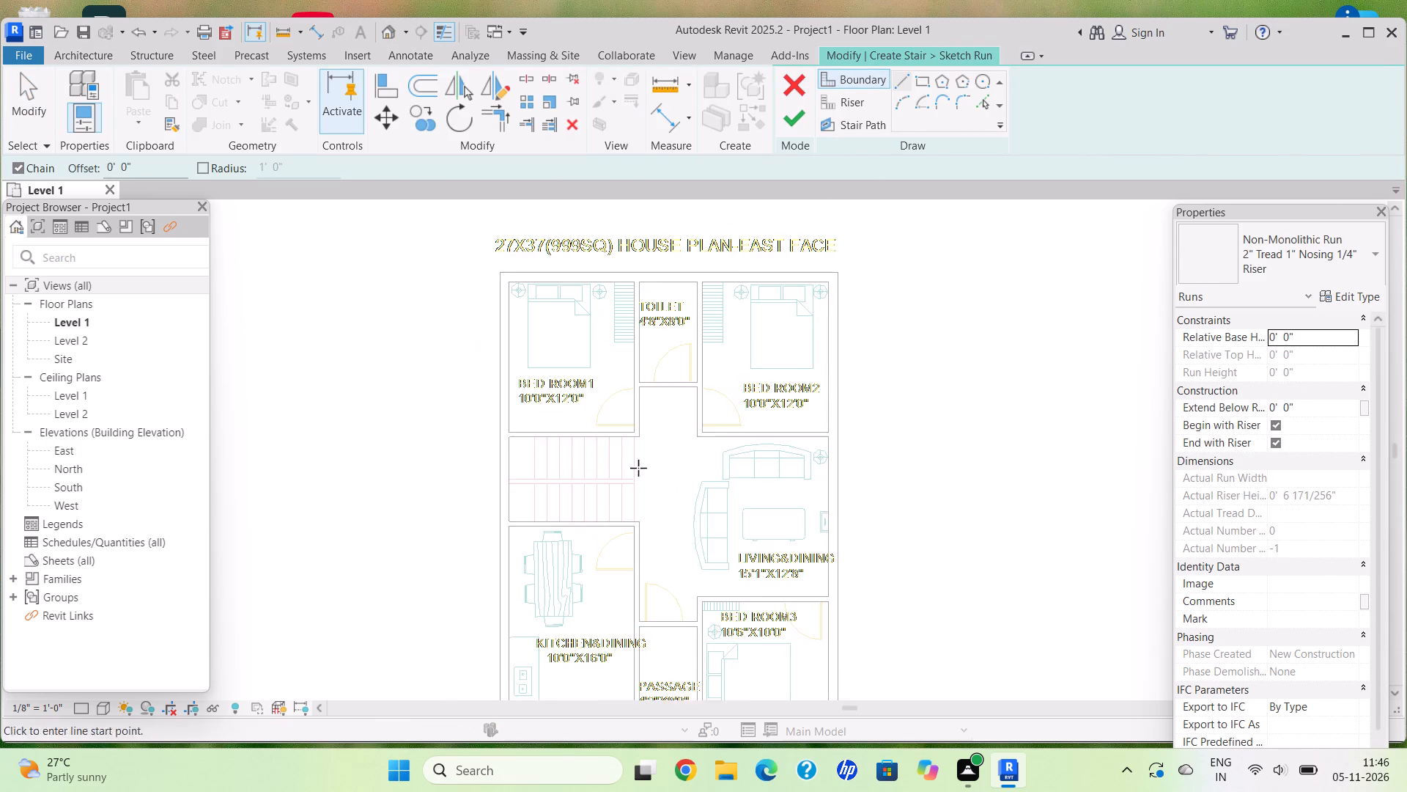
{"action": "scroll", "coordinate": [613, 448], "scroll_direction": "up", "scroll_amount": 18}
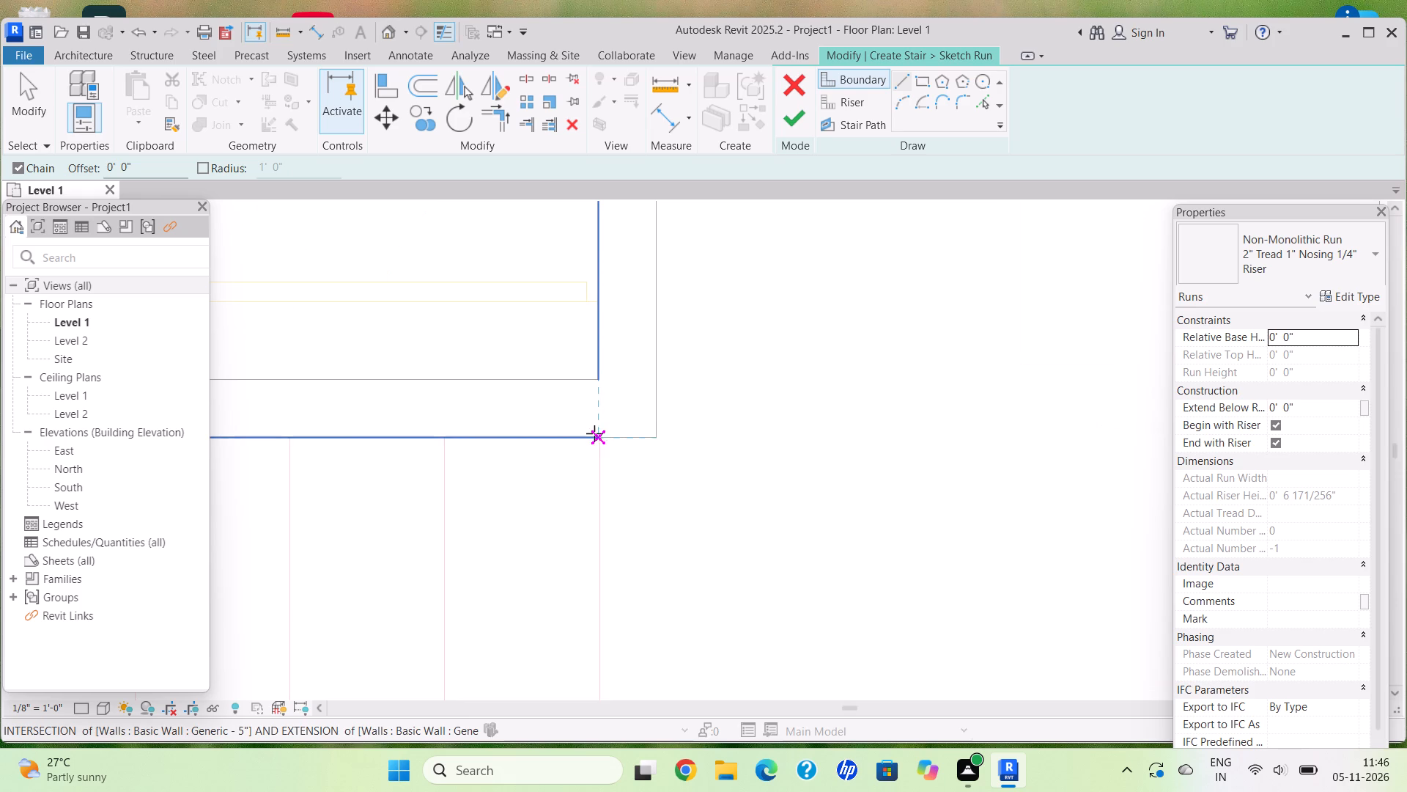
{"action": "left_click", "coordinate": [594, 433]}
{"action": "scroll", "coordinate": [338, 450], "scroll_direction": "down", "scroll_amount": 4}
{"action": "middle_click_drag", "start_coordinate": [328, 452], "coordinate": [684, 433]}
{"action": "middle_click_drag", "start_coordinate": [432, 406], "coordinate": [605, 390]}
{"action": "scroll", "coordinate": [539, 404], "scroll_direction": "down", "scroll_amount": 2}
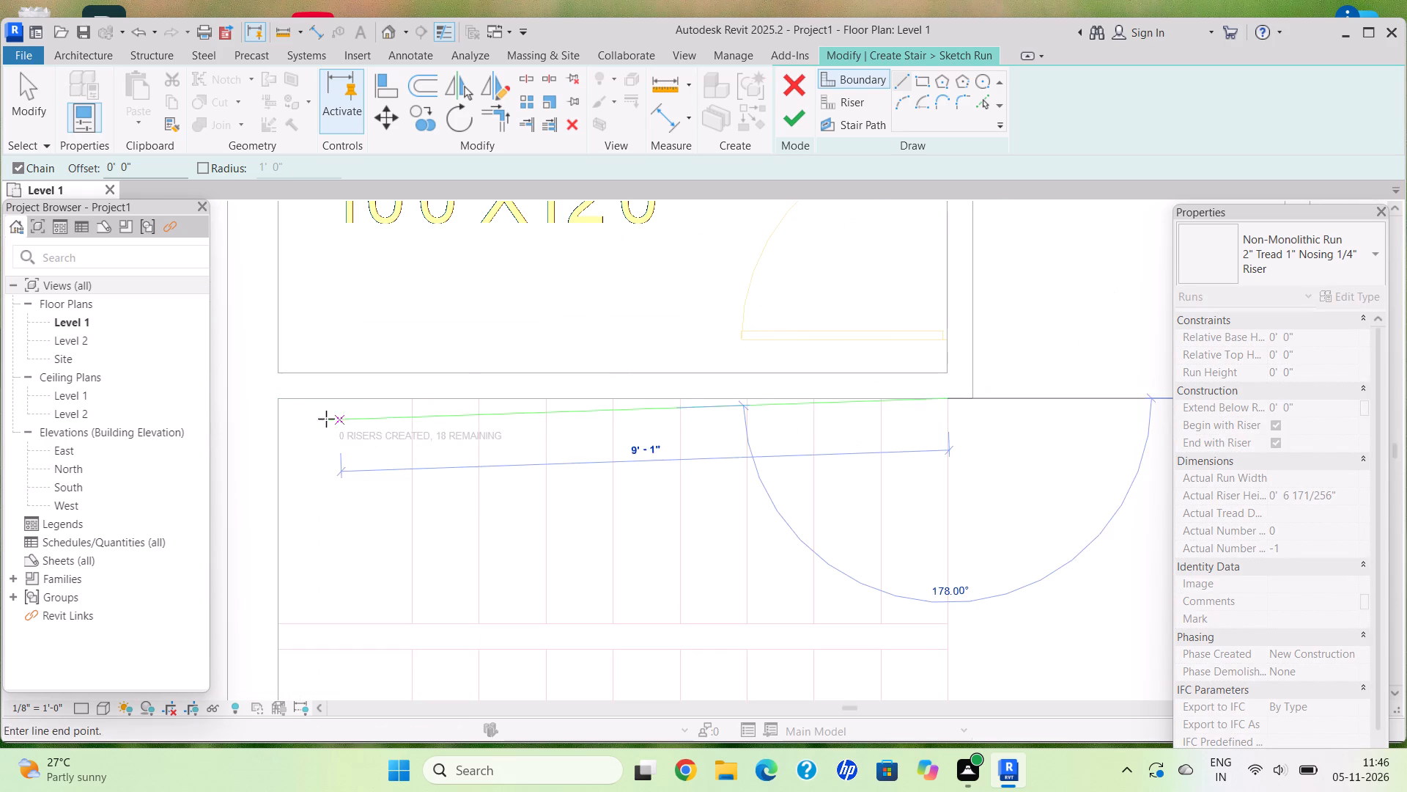
{"action": "left_click", "coordinate": [276, 403]}
Continue the stair boundary down the exterior wall's inner face and east along the kitchen's north wall to the stair's east riser line.
{"action": "scroll", "coordinate": [299, 536], "scroll_direction": "down", "scroll_amount": 1}
{"action": "middle_click_drag", "start_coordinate": [300, 511], "coordinate": [257, 317]}
{"action": "scroll", "coordinate": [257, 317], "scroll_direction": "down", "scroll_amount": 1}
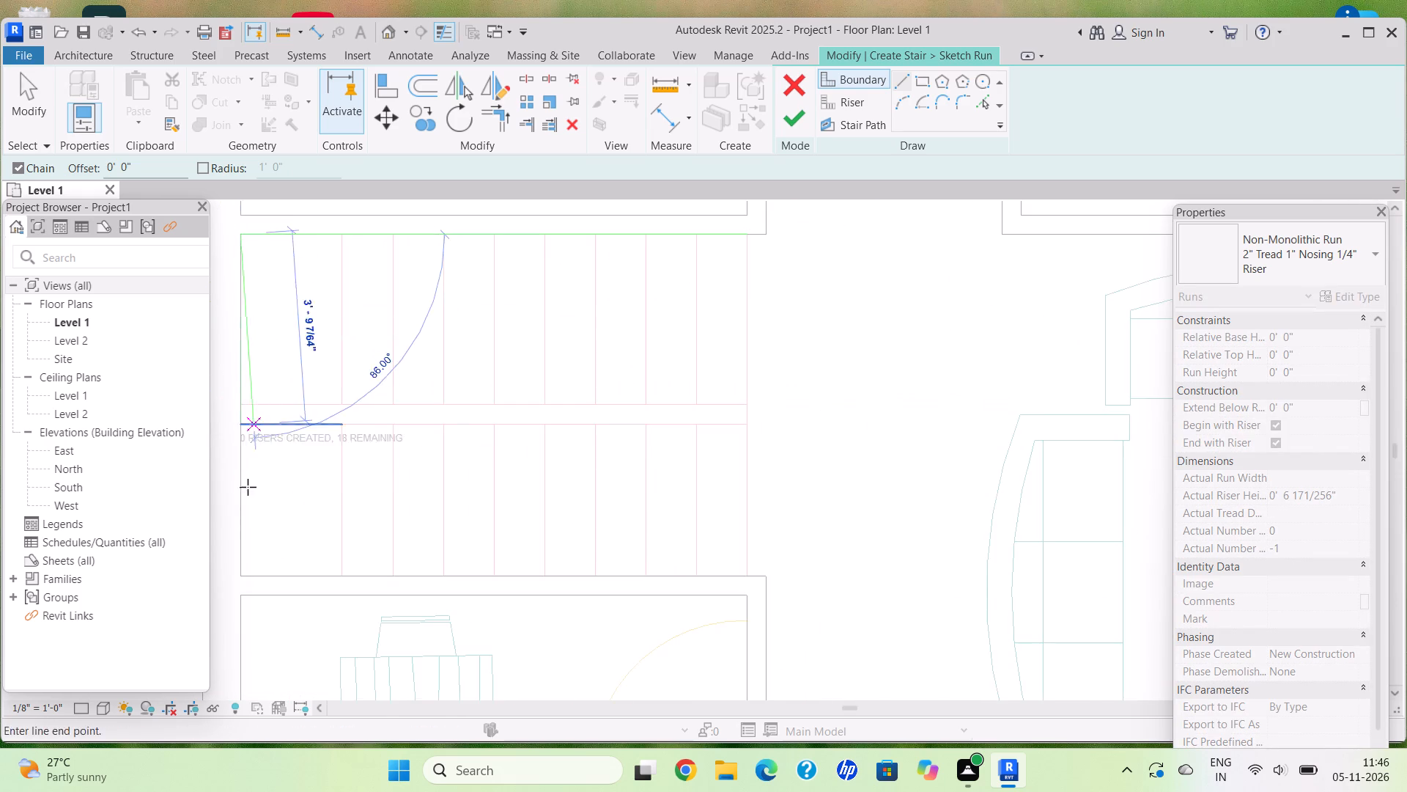
{"action": "middle_click_drag", "start_coordinate": [248, 487], "coordinate": [255, 425]}
{"action": "scroll", "coordinate": [260, 508], "scroll_direction": "up", "scroll_amount": 6}
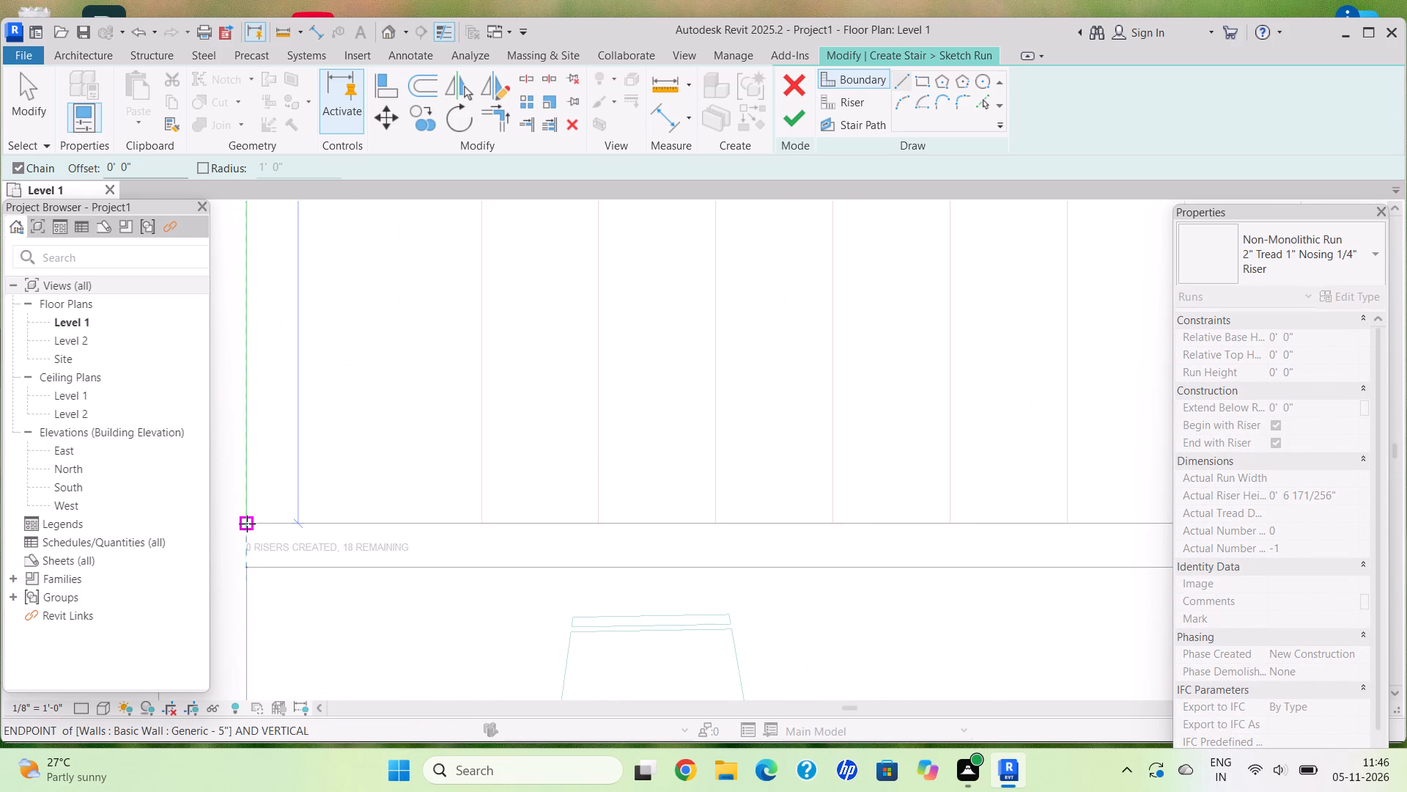
{"action": "left_click", "coordinate": [247, 524]}
{"action": "middle_click_drag", "start_coordinate": [690, 506], "coordinate": [410, 509]}
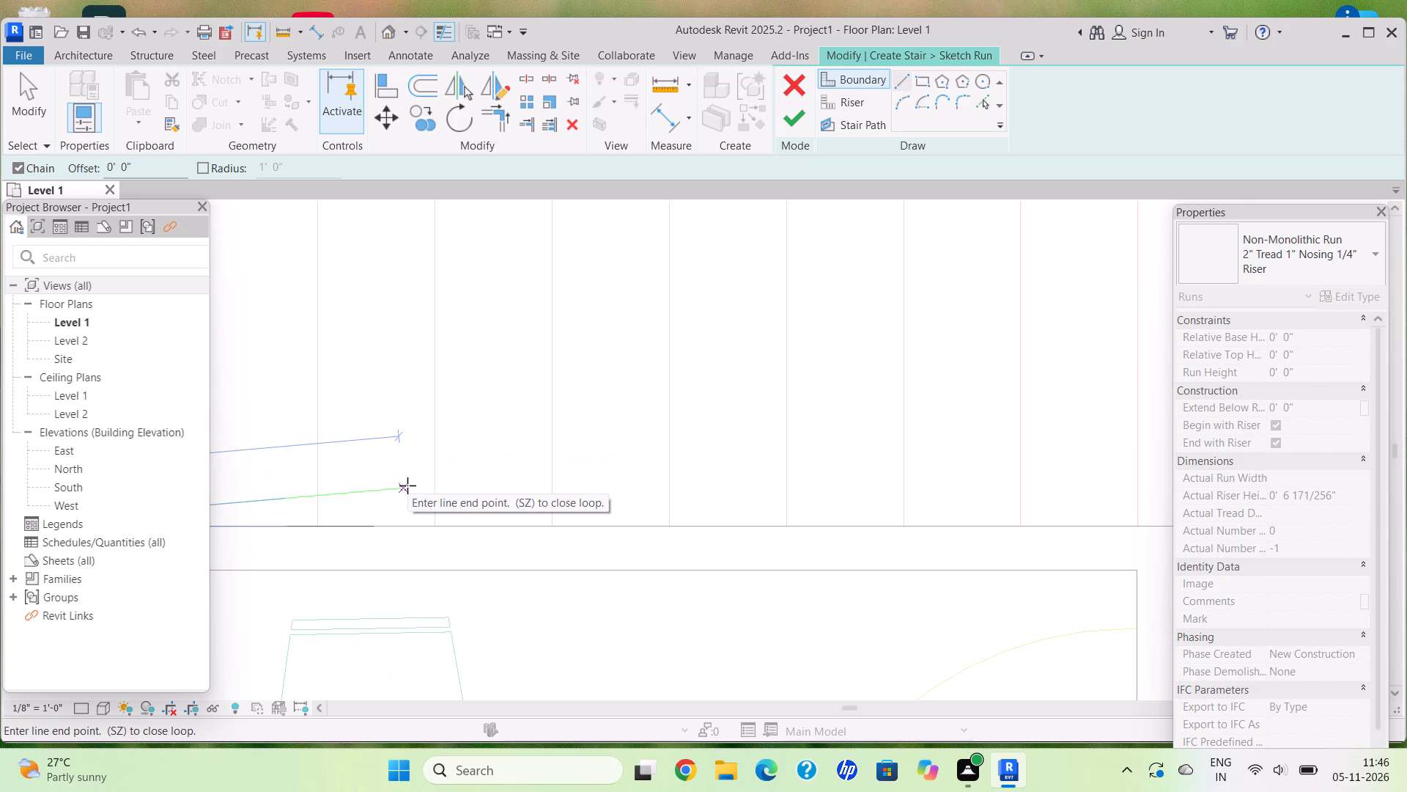
{"action": "middle_click_drag", "start_coordinate": [830, 568], "coordinate": [443, 584]}
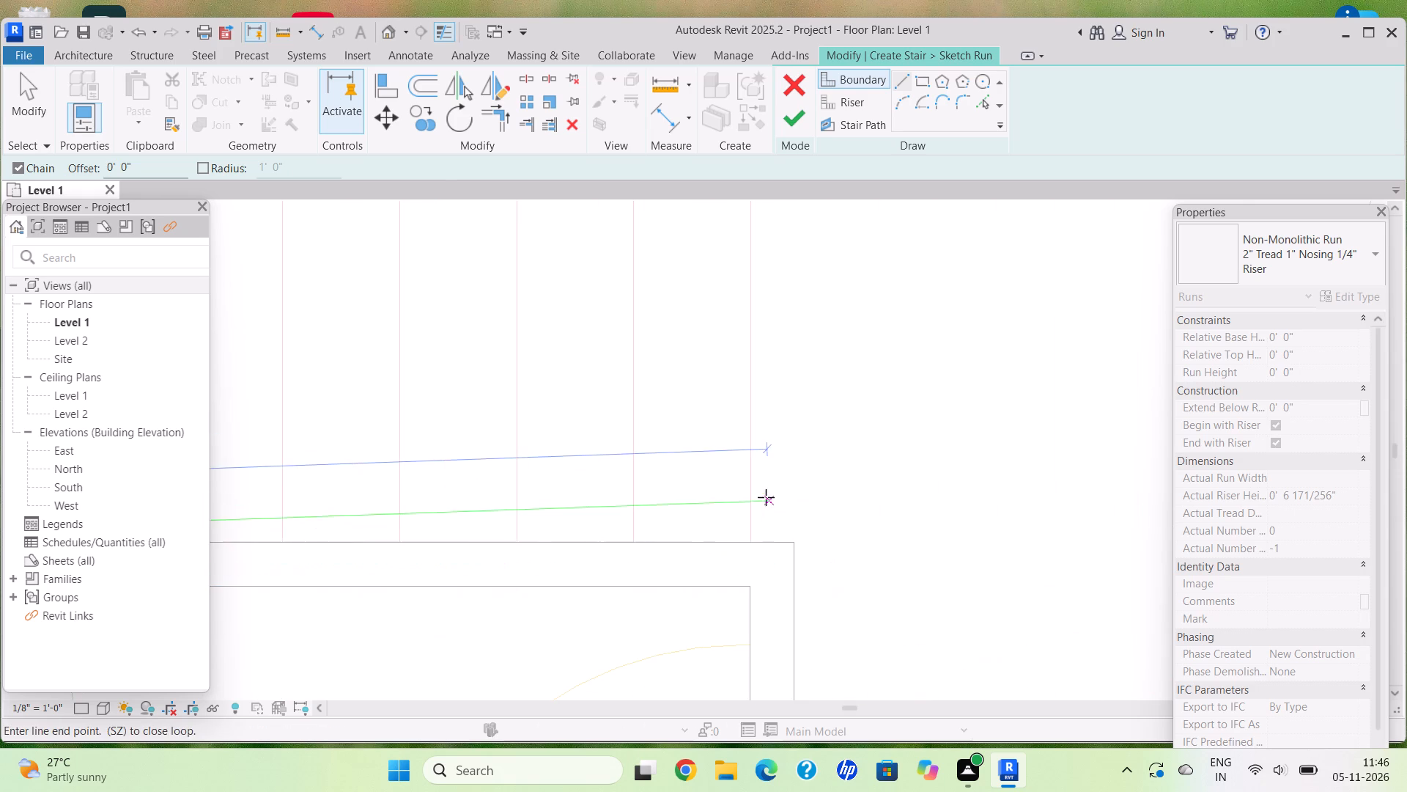
{"action": "left_click", "coordinate": [750, 540]}
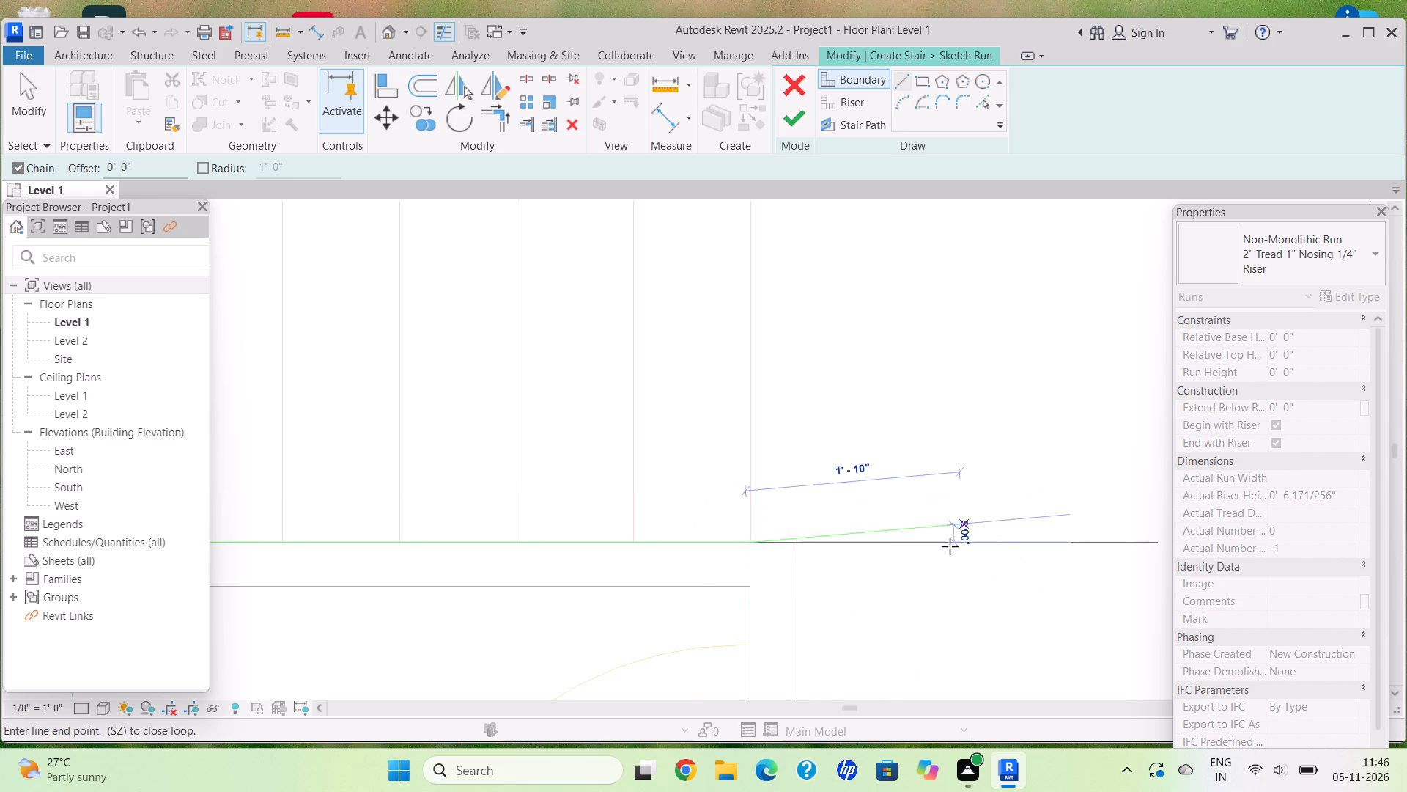
{"action": "key", "text": "Escape"}
Sketch the inner stair boundary as a U around the central gap, about 8' long, closed at the landing and open at the east end.
{"action": "scroll", "coordinate": [732, 400], "scroll_direction": "down", "scroll_amount": 5}
{"action": "middle_click_drag", "start_coordinate": [757, 416], "coordinate": [857, 521]}
{"action": "middle_click_drag", "start_coordinate": [756, 349], "coordinate": [884, 441]}
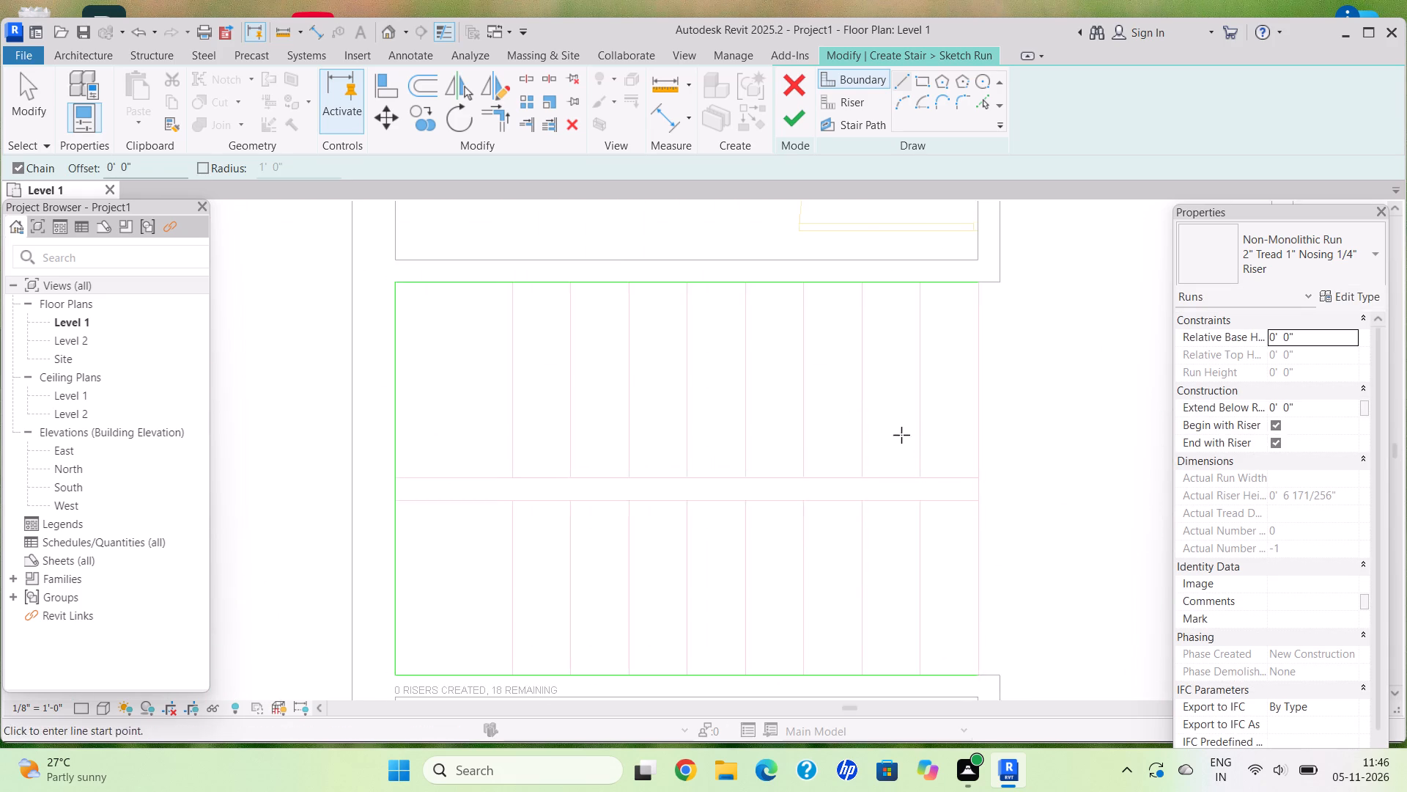
{"action": "scroll", "coordinate": [948, 473], "scroll_direction": "up", "scroll_amount": 7}
{"action": "left_click", "coordinate": [1024, 480]}
{"action": "scroll", "coordinate": [512, 493], "scroll_direction": "down", "scroll_amount": 1}
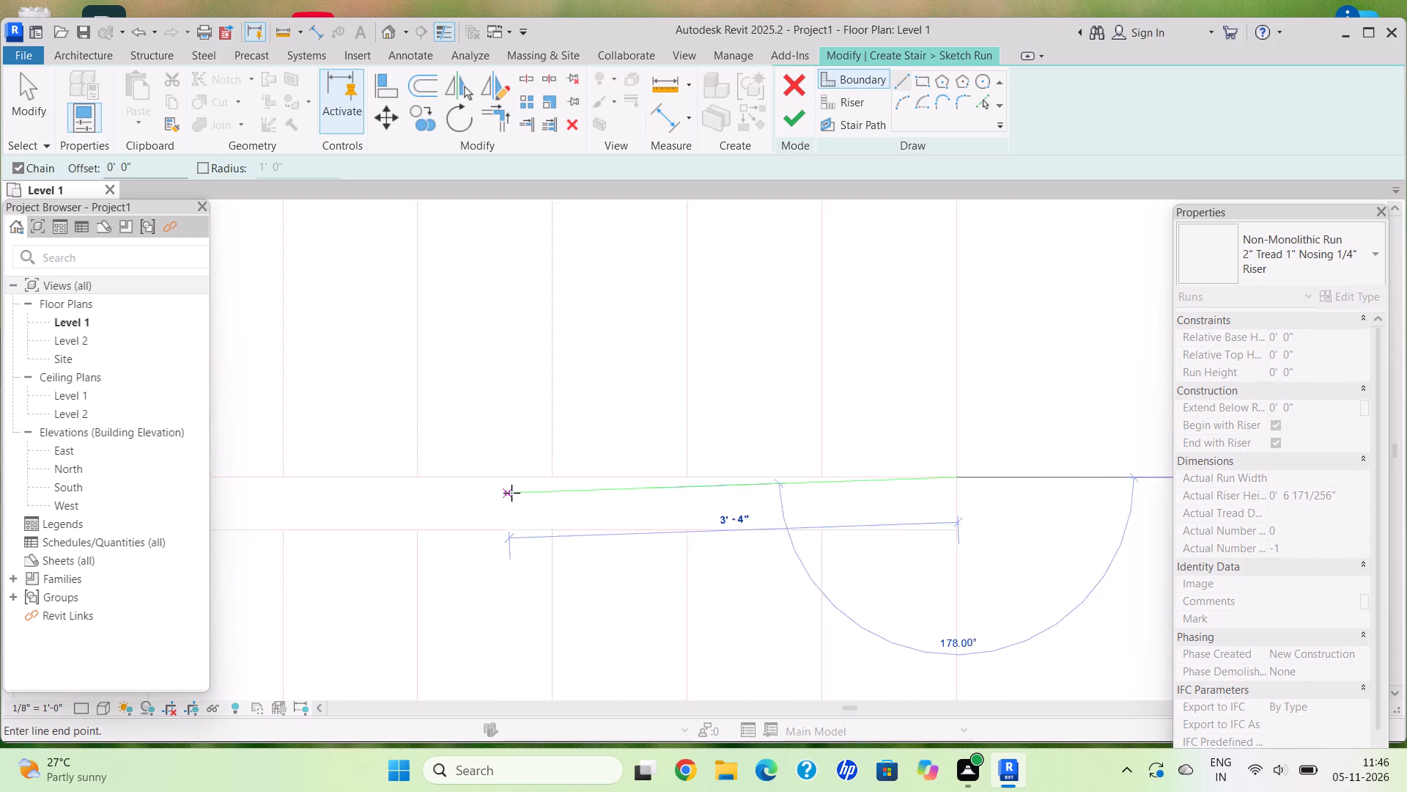
{"action": "scroll", "coordinate": [512, 493], "scroll_direction": "down", "scroll_amount": 3}
{"action": "middle_click_drag", "start_coordinate": [540, 484], "coordinate": [859, 394]}
{"action": "left_click", "coordinate": [427, 386]}
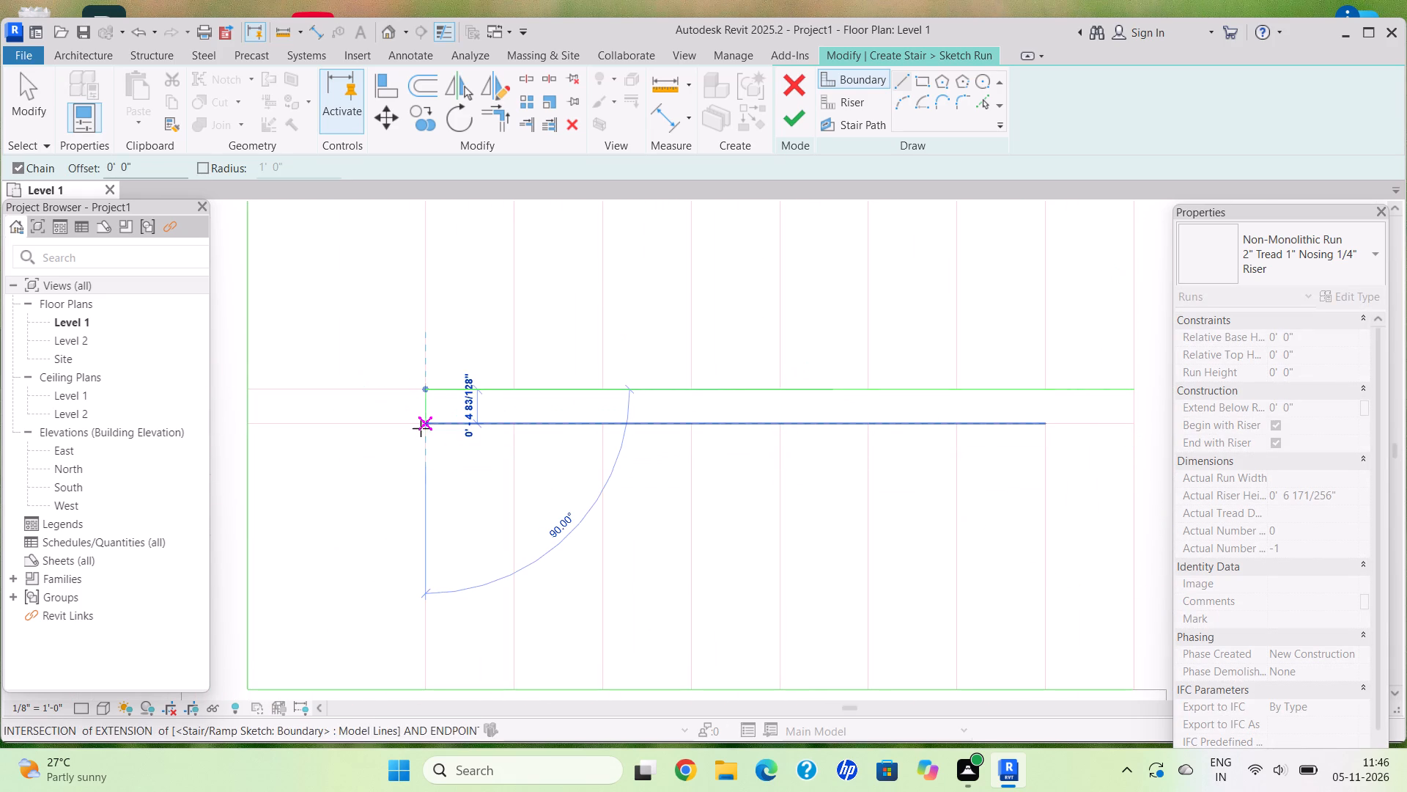
{"action": "left_click", "coordinate": [421, 429]}
{"action": "middle_click_drag", "start_coordinate": [961, 412], "coordinate": [474, 433]}
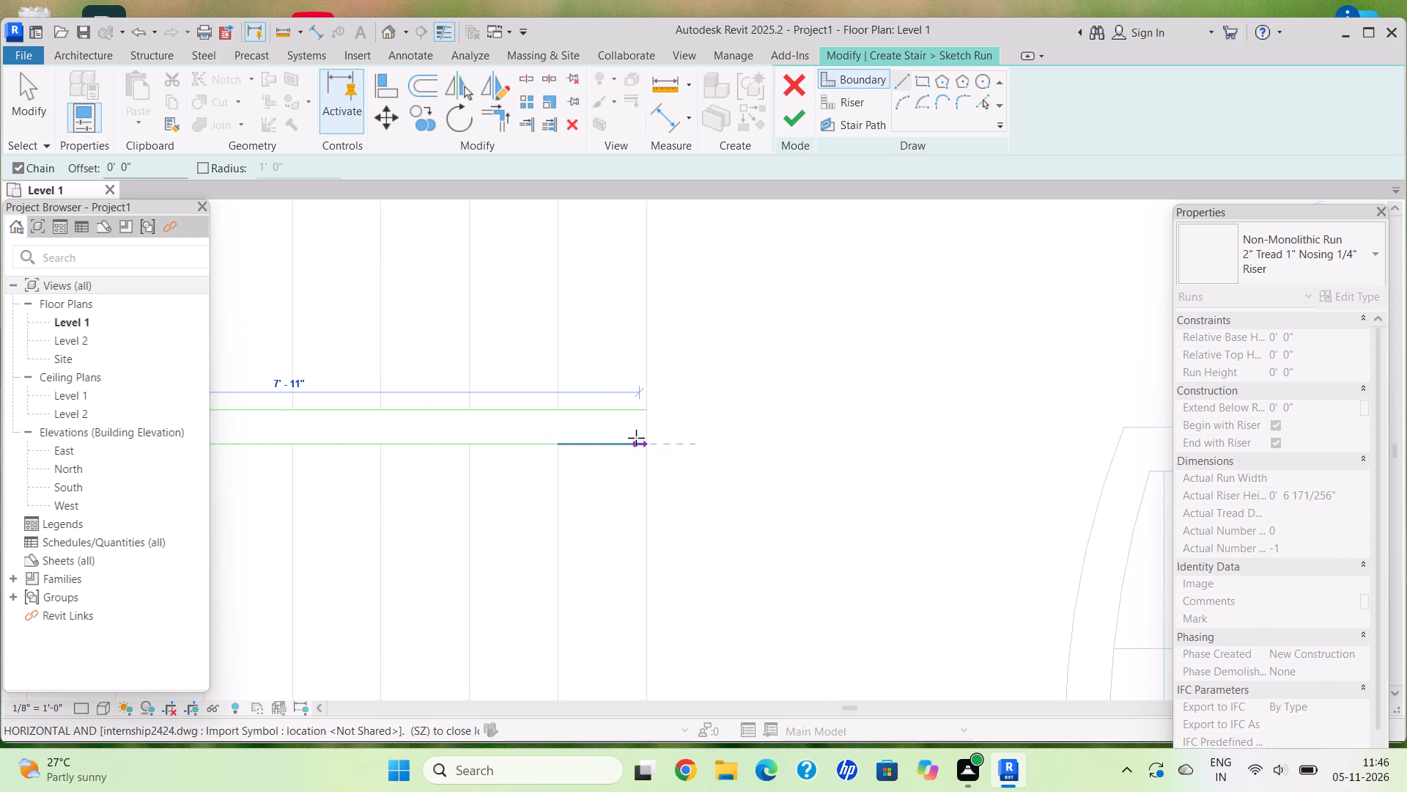
{"action": "left_click", "coordinate": [649, 444]}
{"action": "key", "text": "Escape"}
{"action": "scroll", "coordinate": [712, 320], "scroll_direction": "down", "scroll_amount": 5}
{"action": "middle_click_drag", "start_coordinate": [729, 359], "coordinate": [753, 448]}
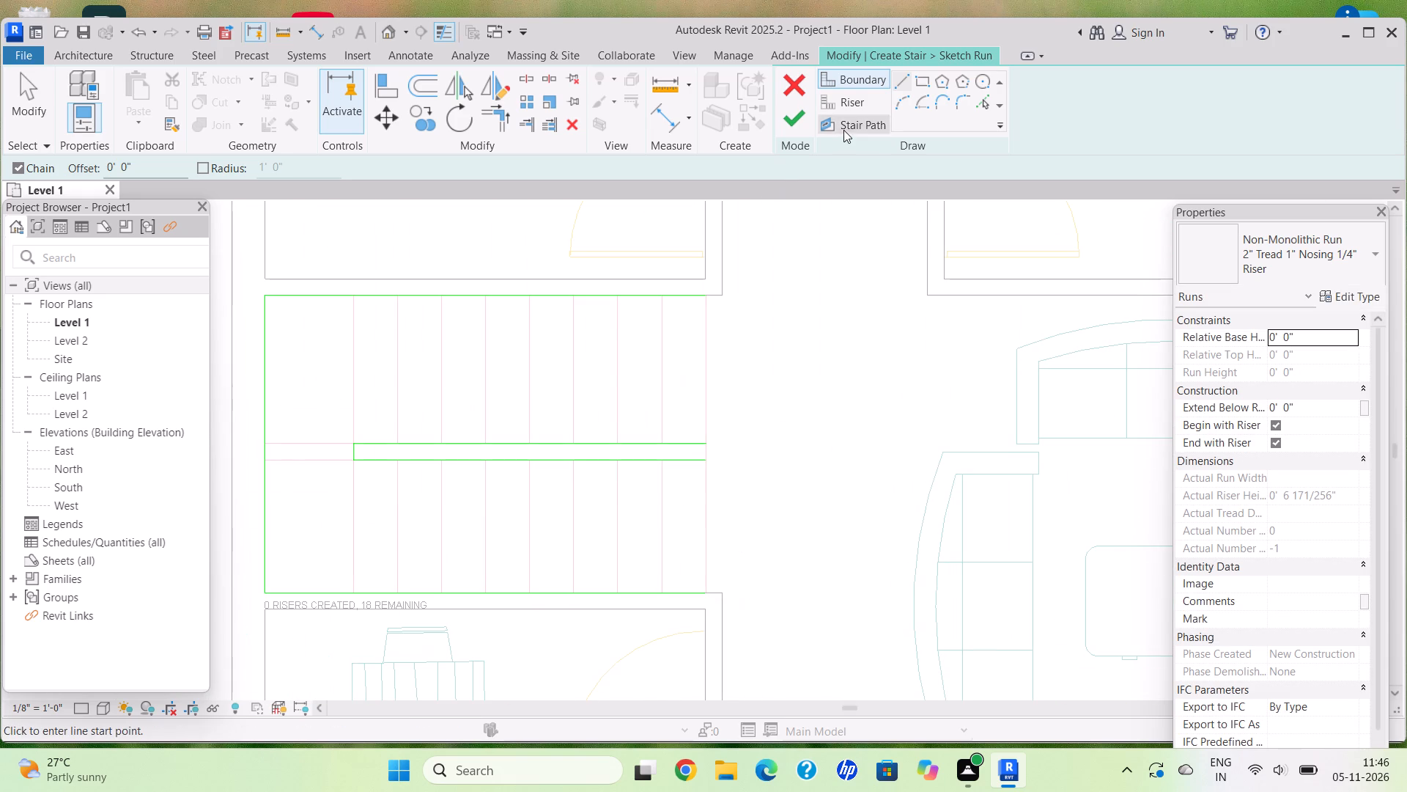
Draw the north flight's first five riser lines from the inner boundary to the north boundary, starting at the east end, 1'-0" apart.
{"action": "left_click", "coordinate": [848, 109]}
{"action": "left_click", "coordinate": [897, 87]}
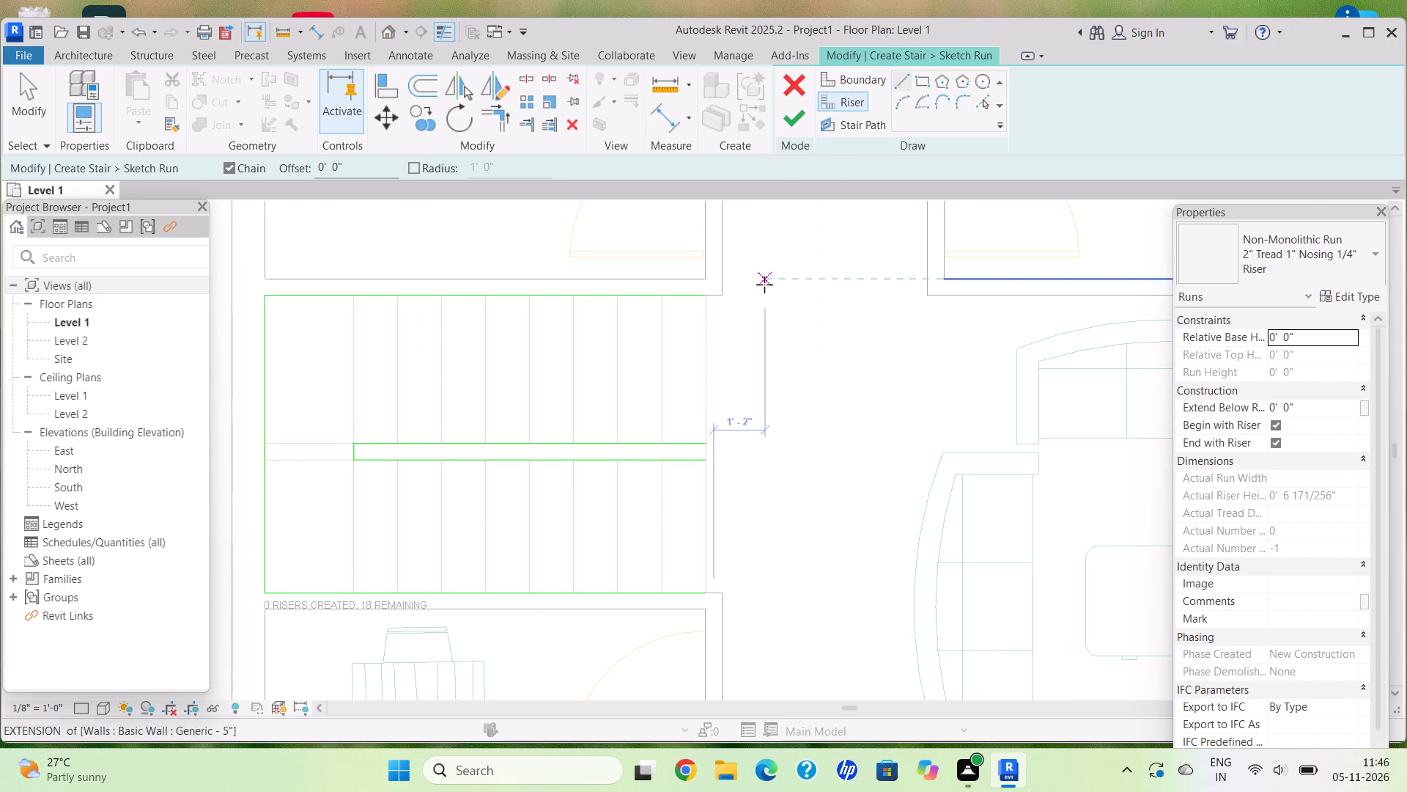
{"action": "middle_click_drag", "start_coordinate": [764, 285], "coordinate": [786, 422]}
{"action": "scroll", "coordinate": [725, 584], "scroll_direction": "up", "scroll_amount": 5}
{"action": "left_click_drag", "start_coordinate": [725, 579], "coordinate": [728, 568]}
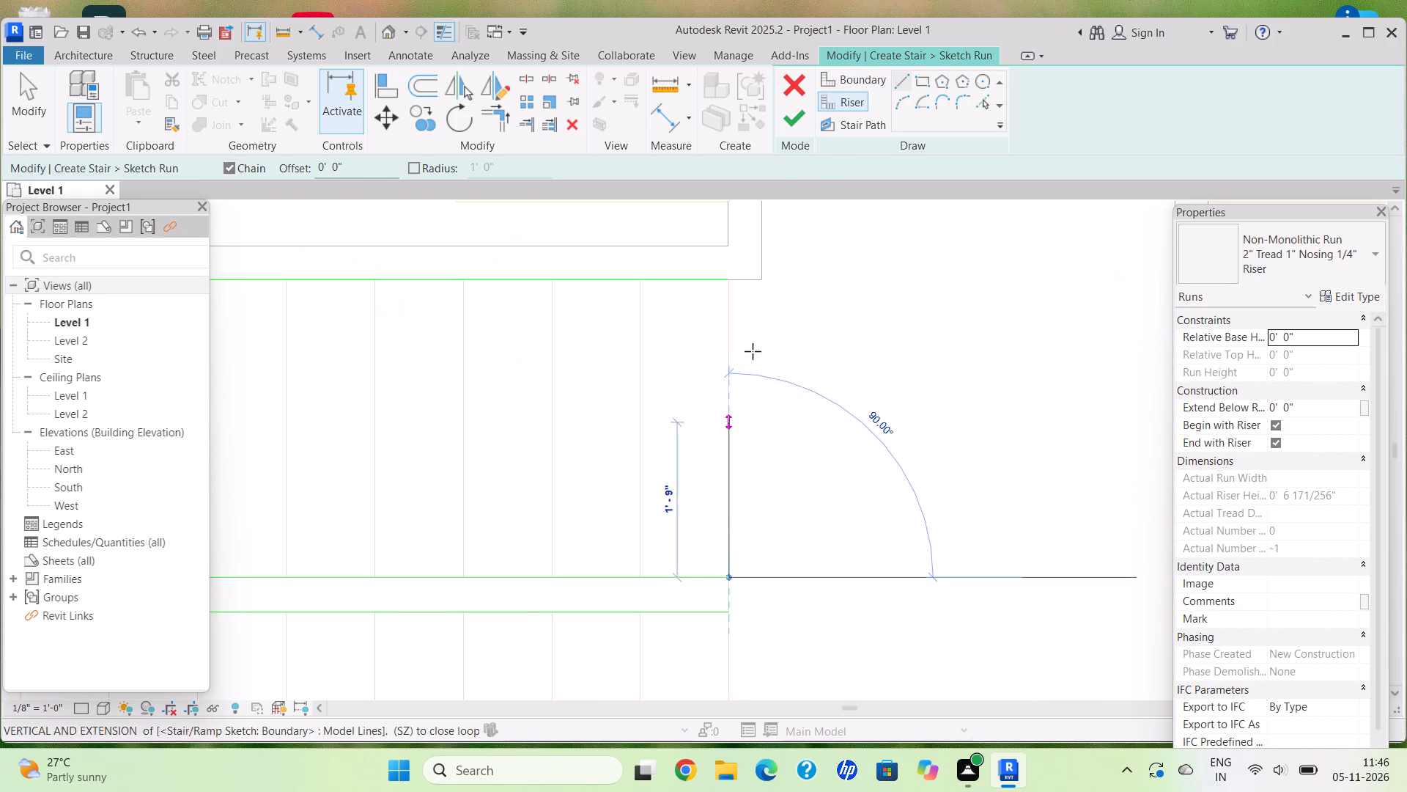
{"action": "left_click", "coordinate": [729, 282]}
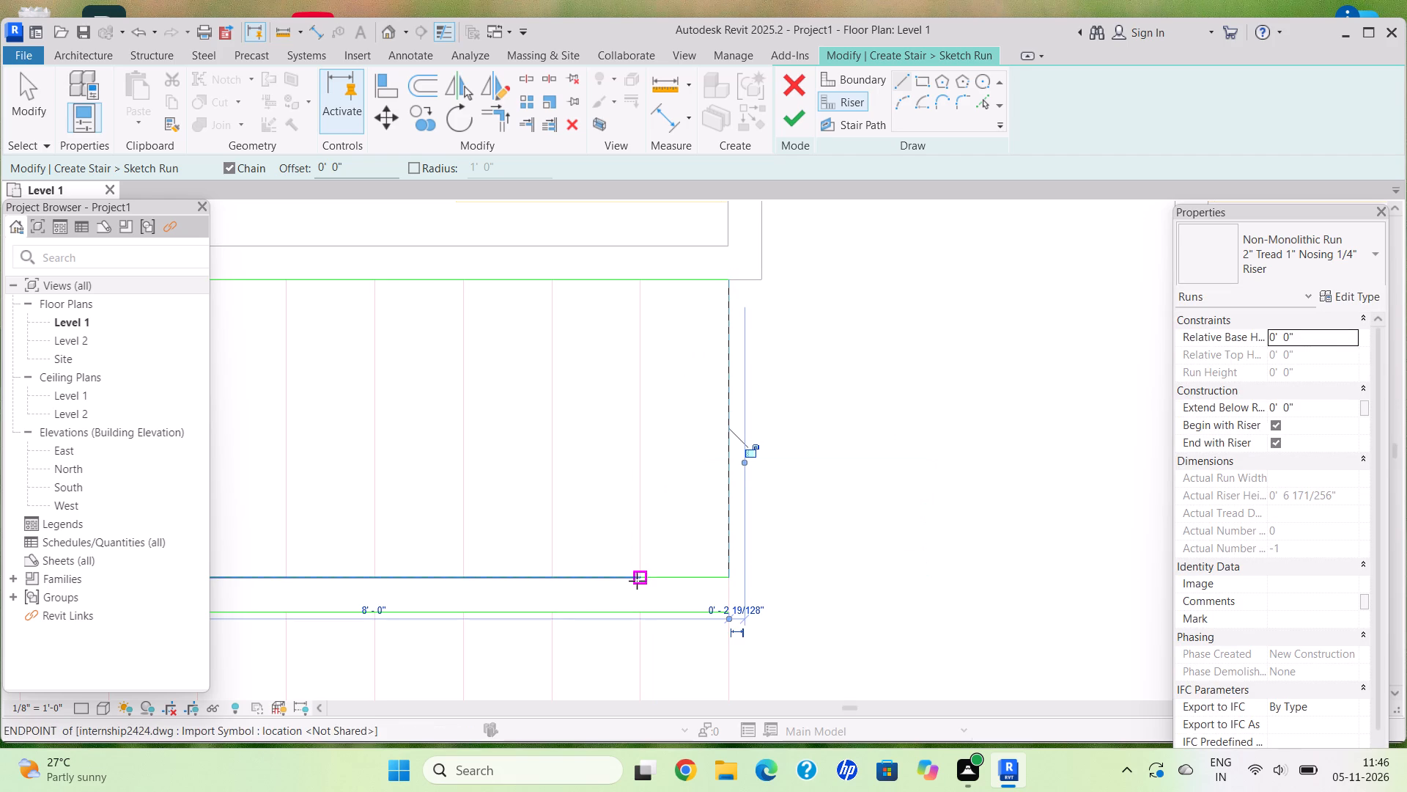
{"action": "left_click", "coordinate": [637, 581]}
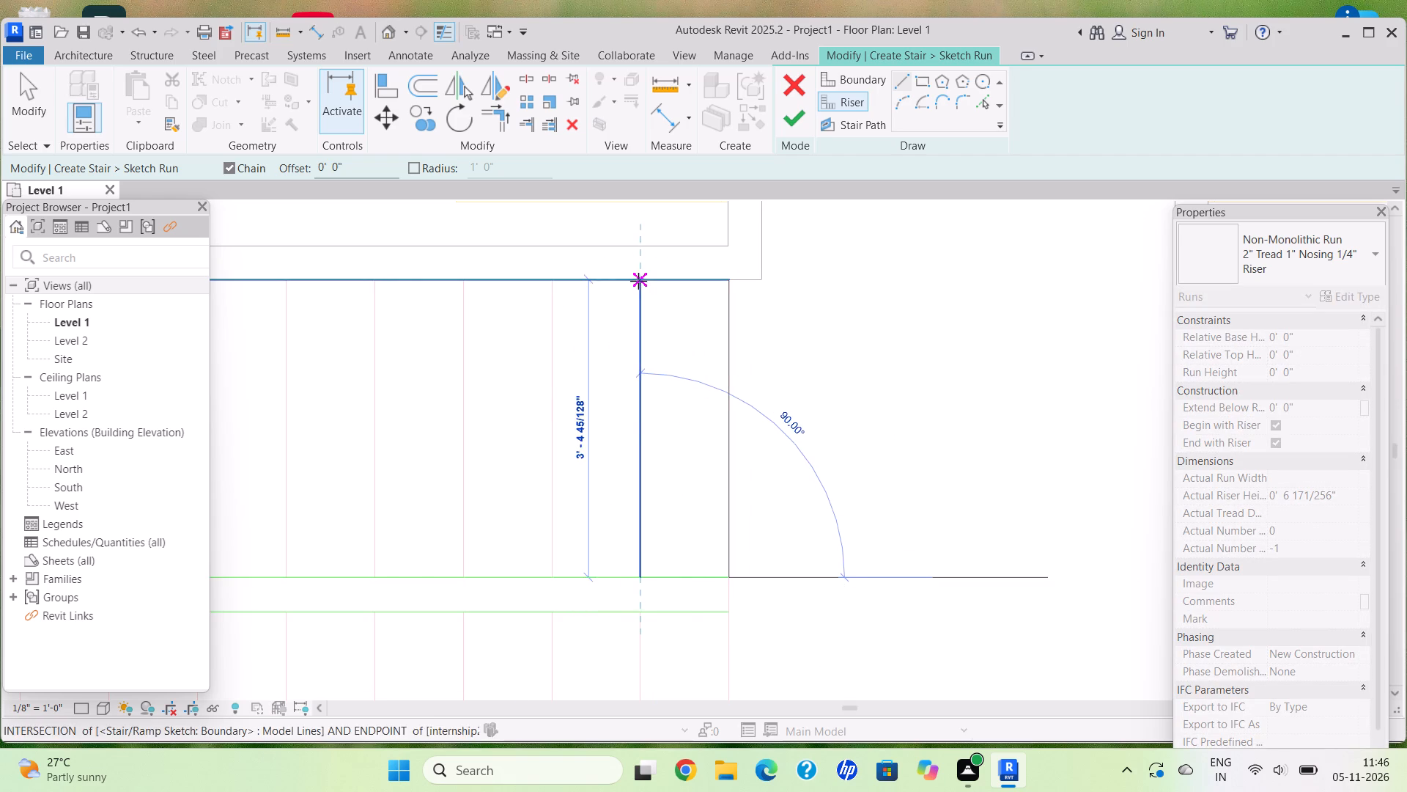
{"action": "left_click", "coordinate": [638, 281]}
{"action": "left_click", "coordinate": [550, 578]}
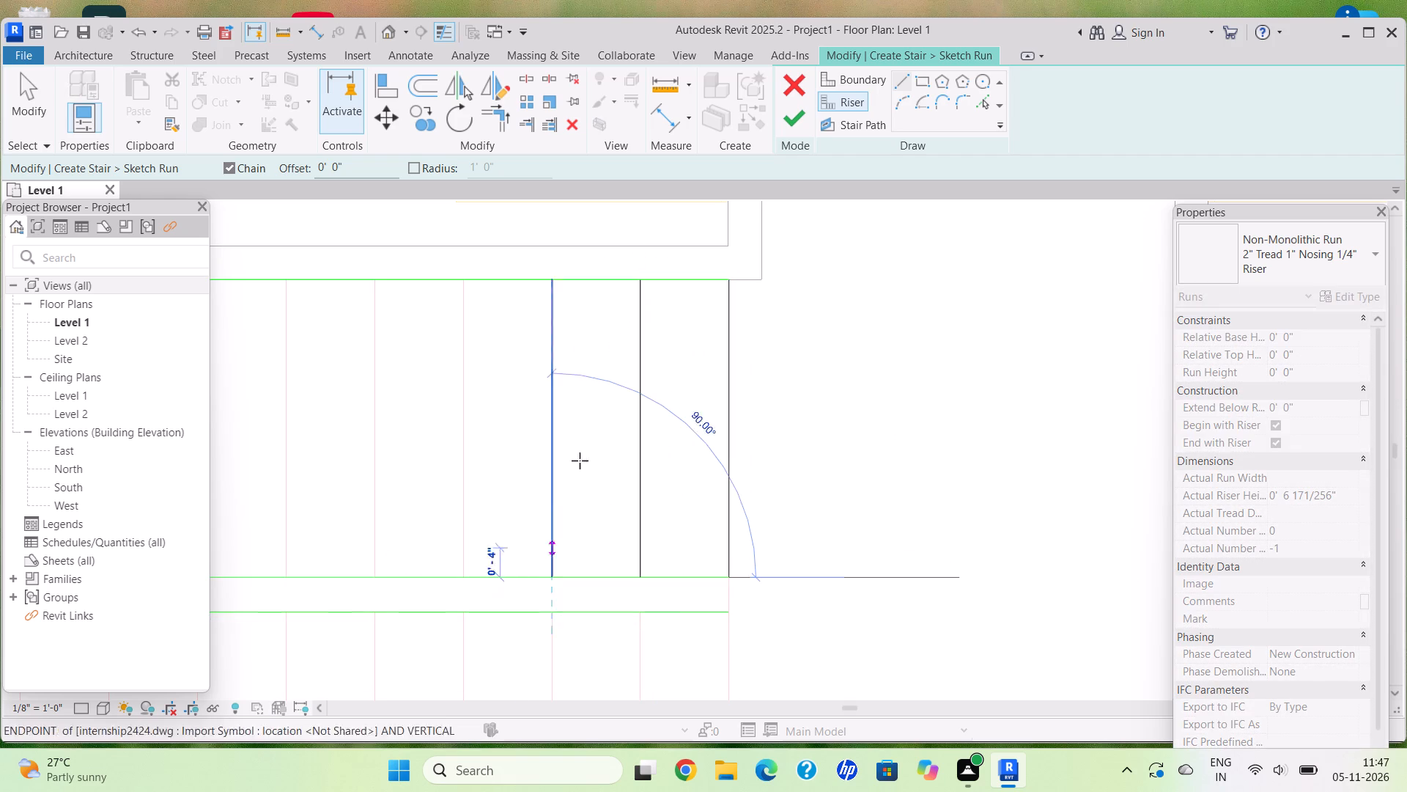
{"action": "left_click", "coordinate": [551, 284]}
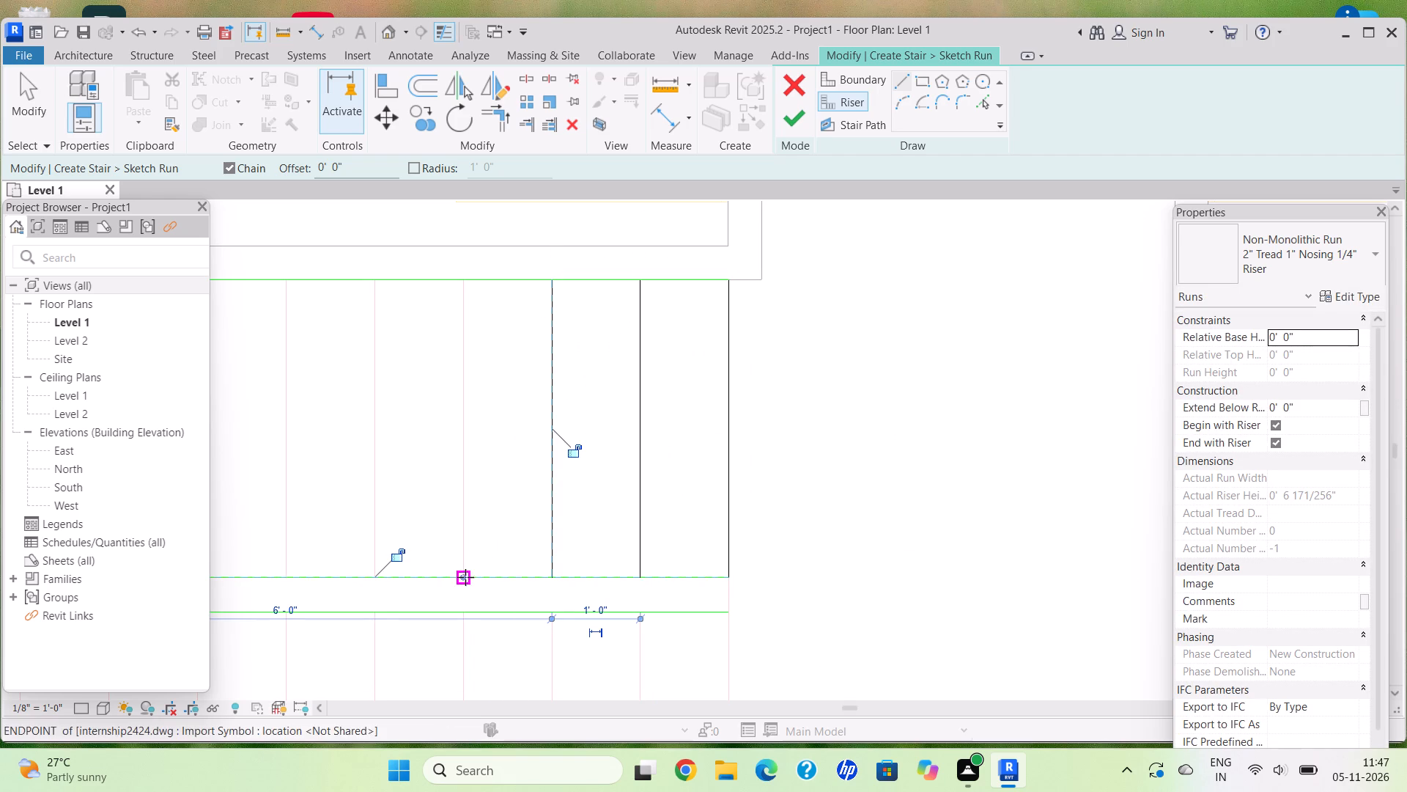
{"action": "left_click", "coordinate": [465, 577]}
{"action": "middle_click_drag", "start_coordinate": [355, 487], "coordinate": [398, 472]}
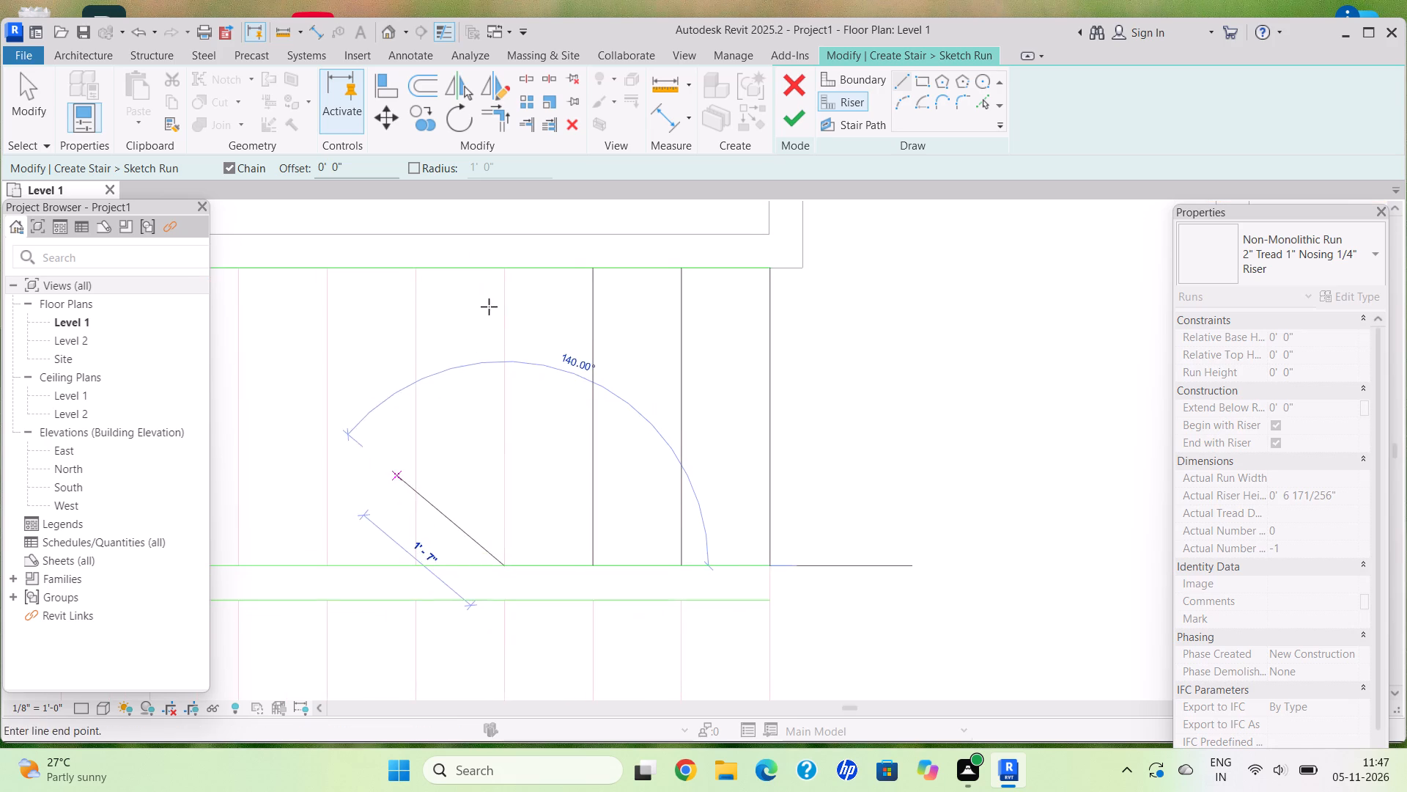
{"action": "left_click", "coordinate": [507, 265]}
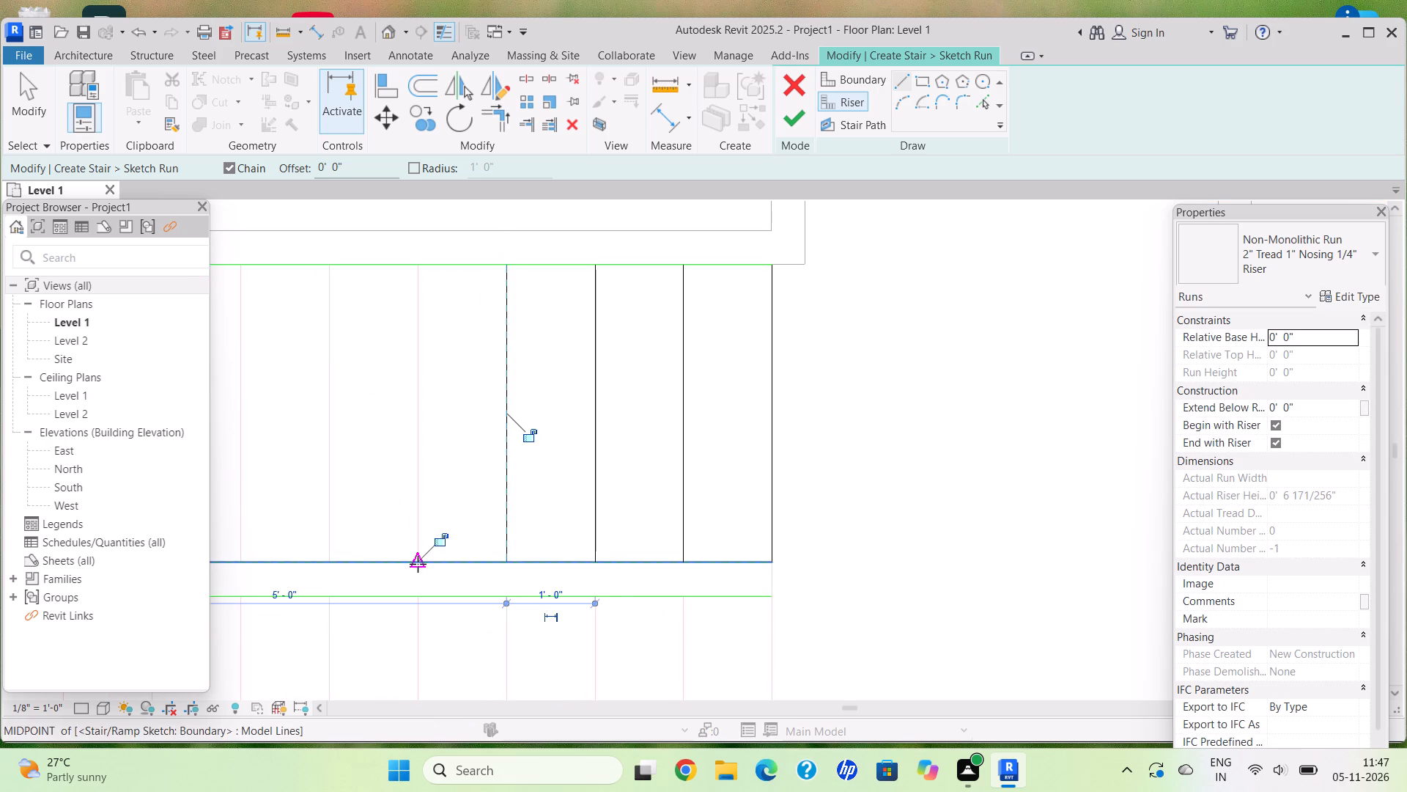
{"action": "left_click", "coordinate": [418, 564]}
{"action": "left_click", "coordinate": [418, 268]}
Draw four more riser lines across the north flight at 1'-0" spacing, continuing west to the landing edge at the central gap's closed end.
{"action": "middle_click_drag", "start_coordinate": [367, 417], "coordinate": [583, 417]}
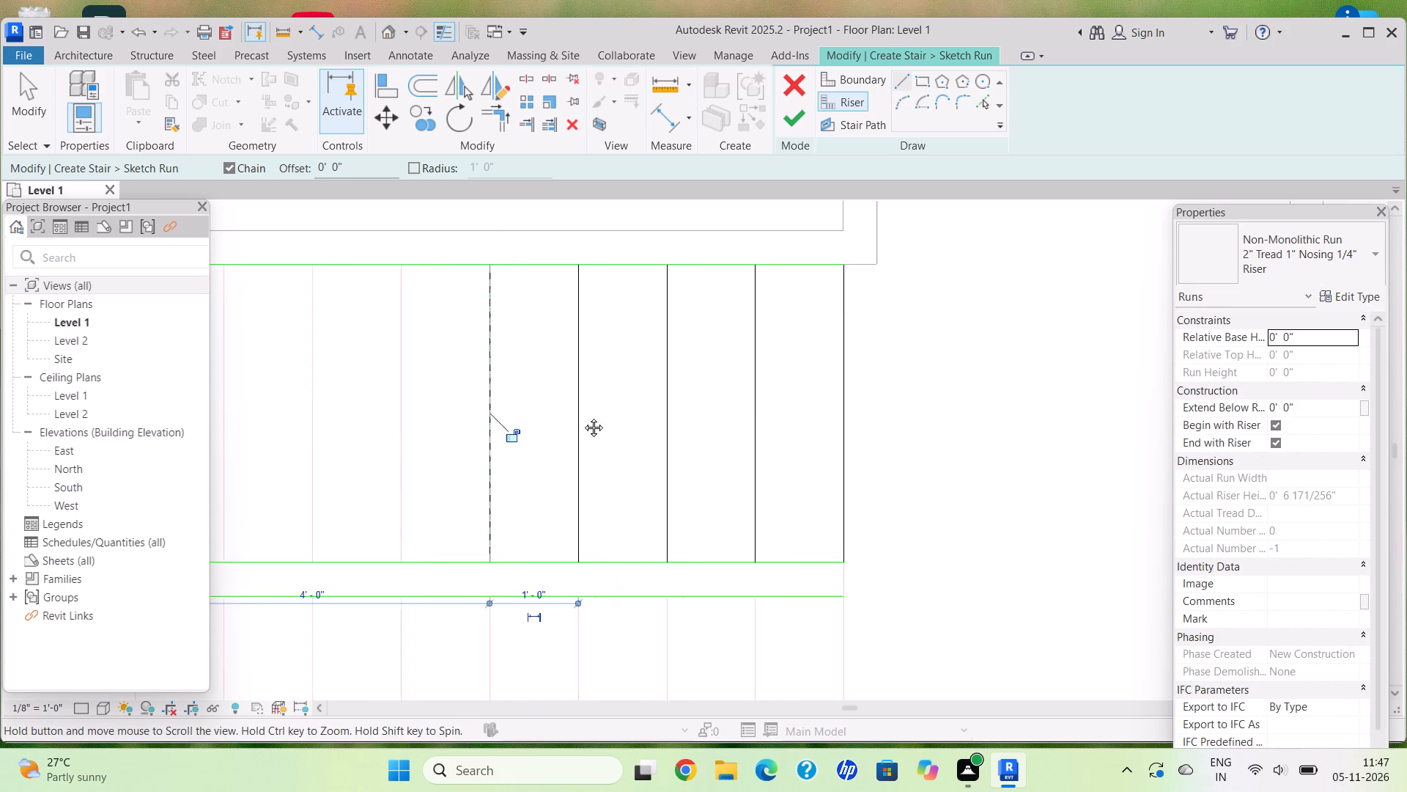
{"action": "middle_click_drag", "start_coordinate": [583, 417], "coordinate": [734, 417]}
{"action": "left_click", "coordinate": [696, 563]}
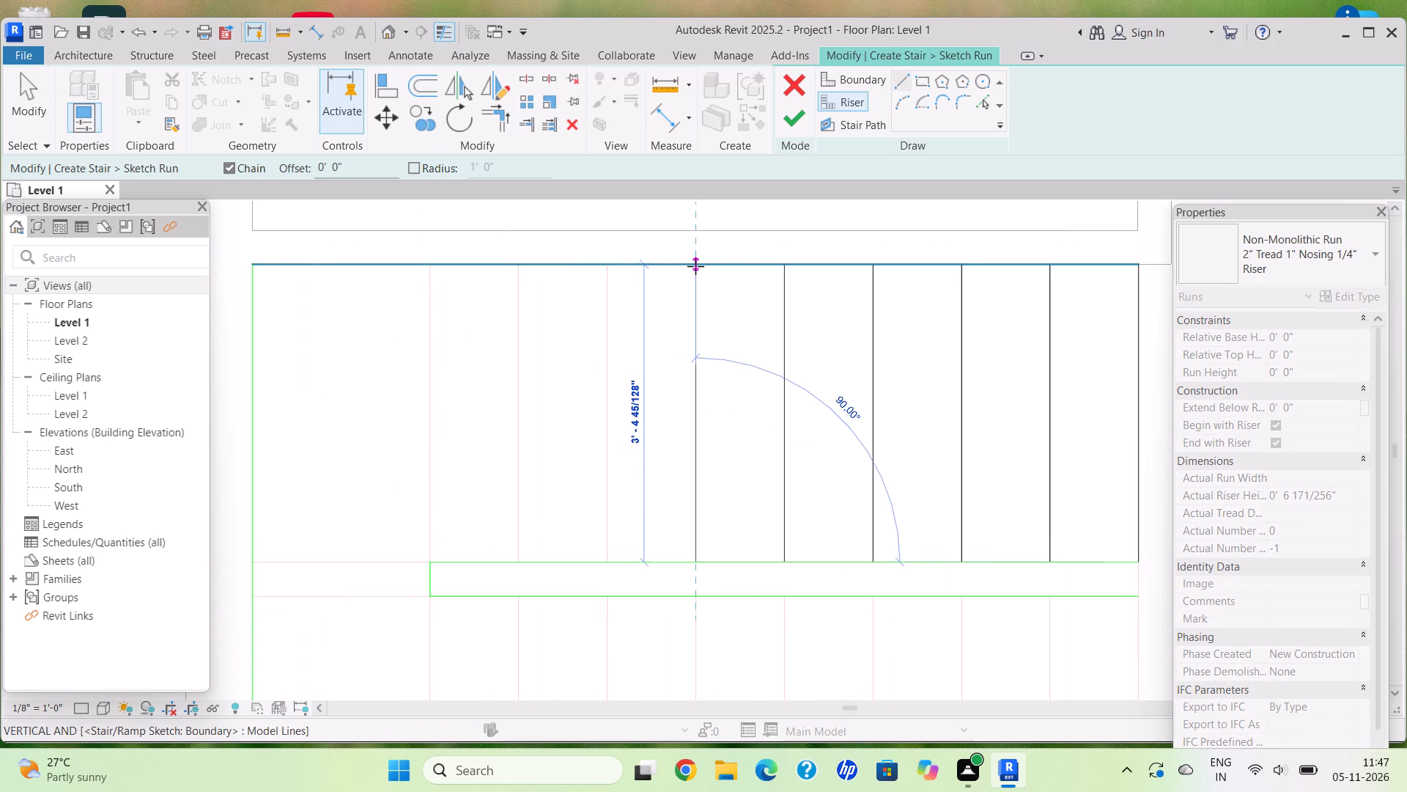
{"action": "left_click", "coordinate": [695, 266]}
{"action": "left_click", "coordinate": [602, 562]}
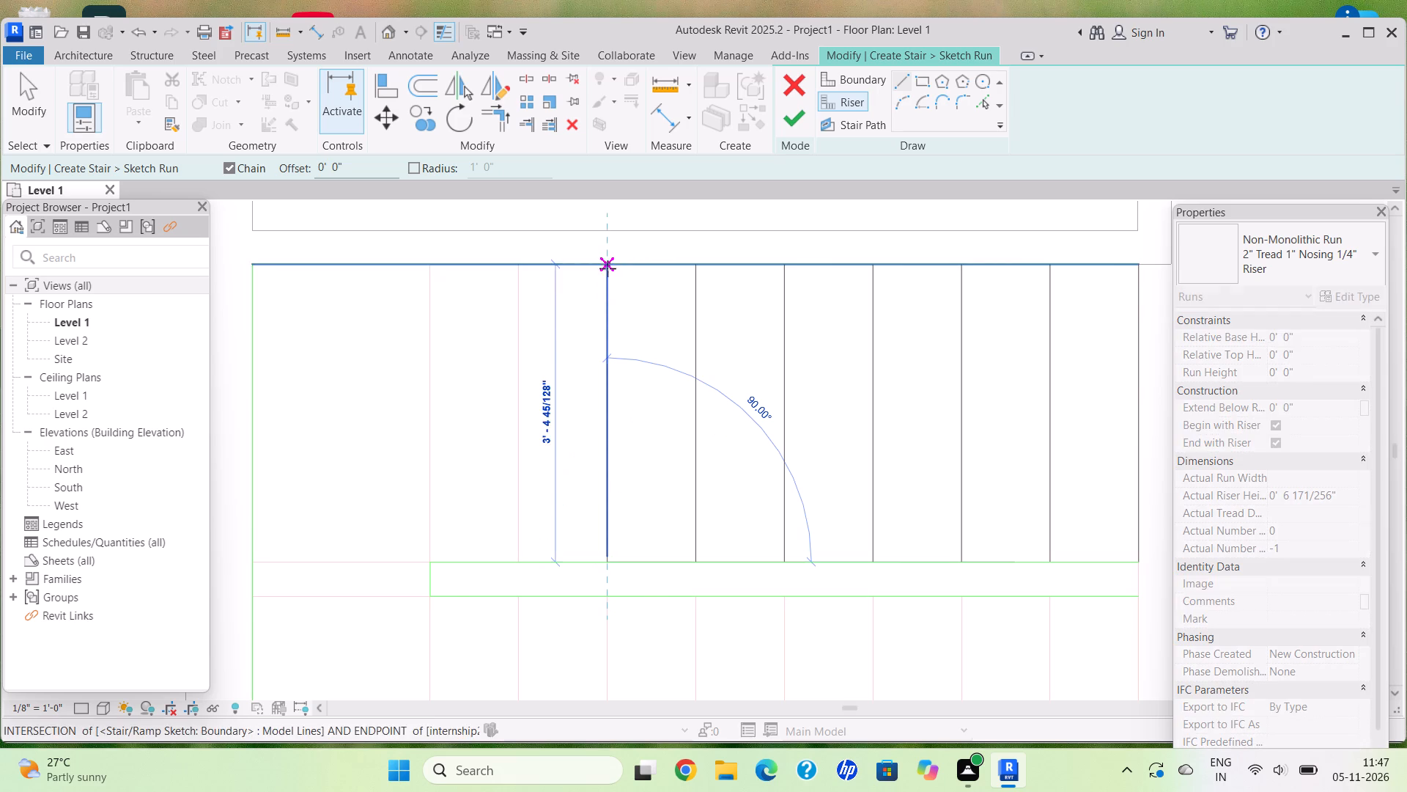
{"action": "left_click", "coordinate": [607, 267]}
{"action": "left_click", "coordinate": [522, 562]}
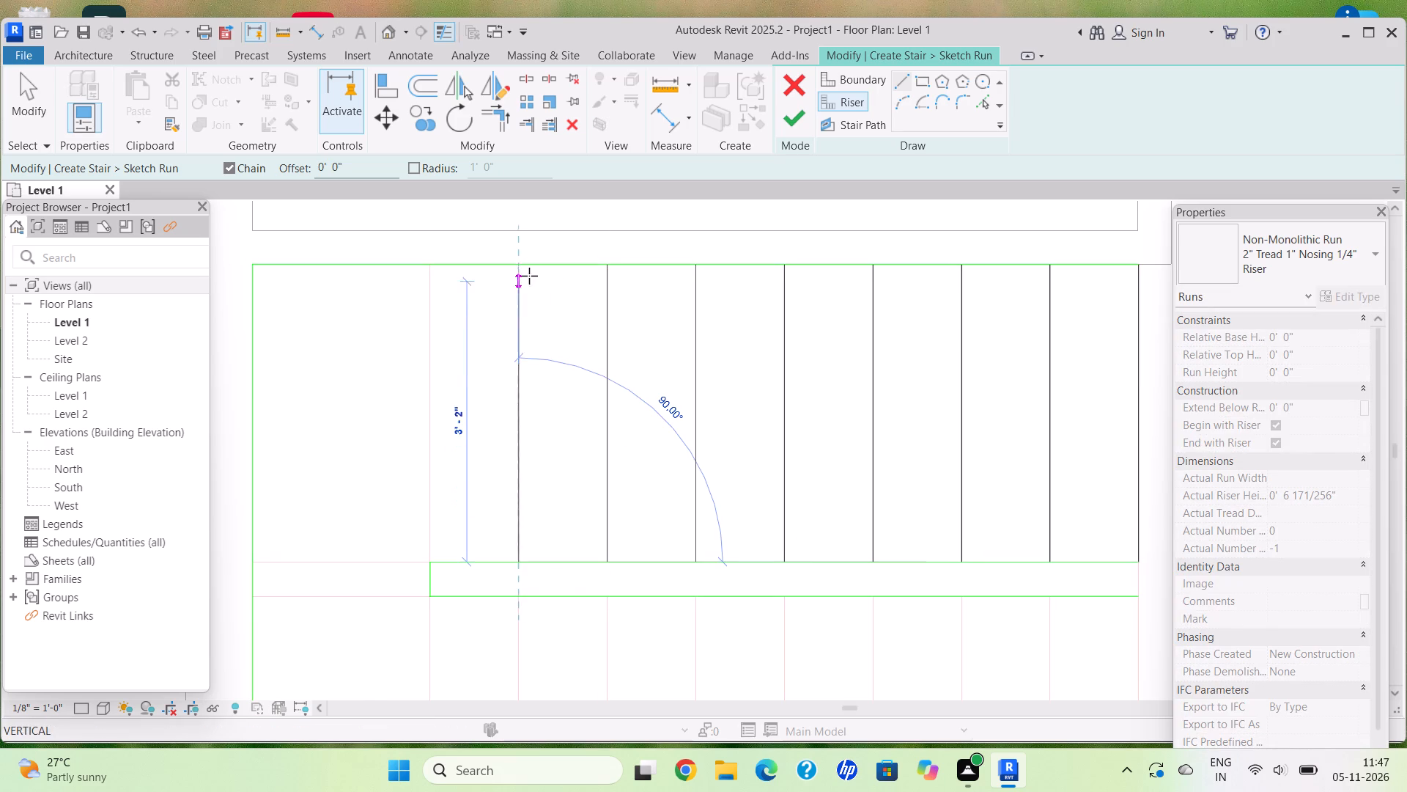
{"action": "left_click", "coordinate": [520, 265]}
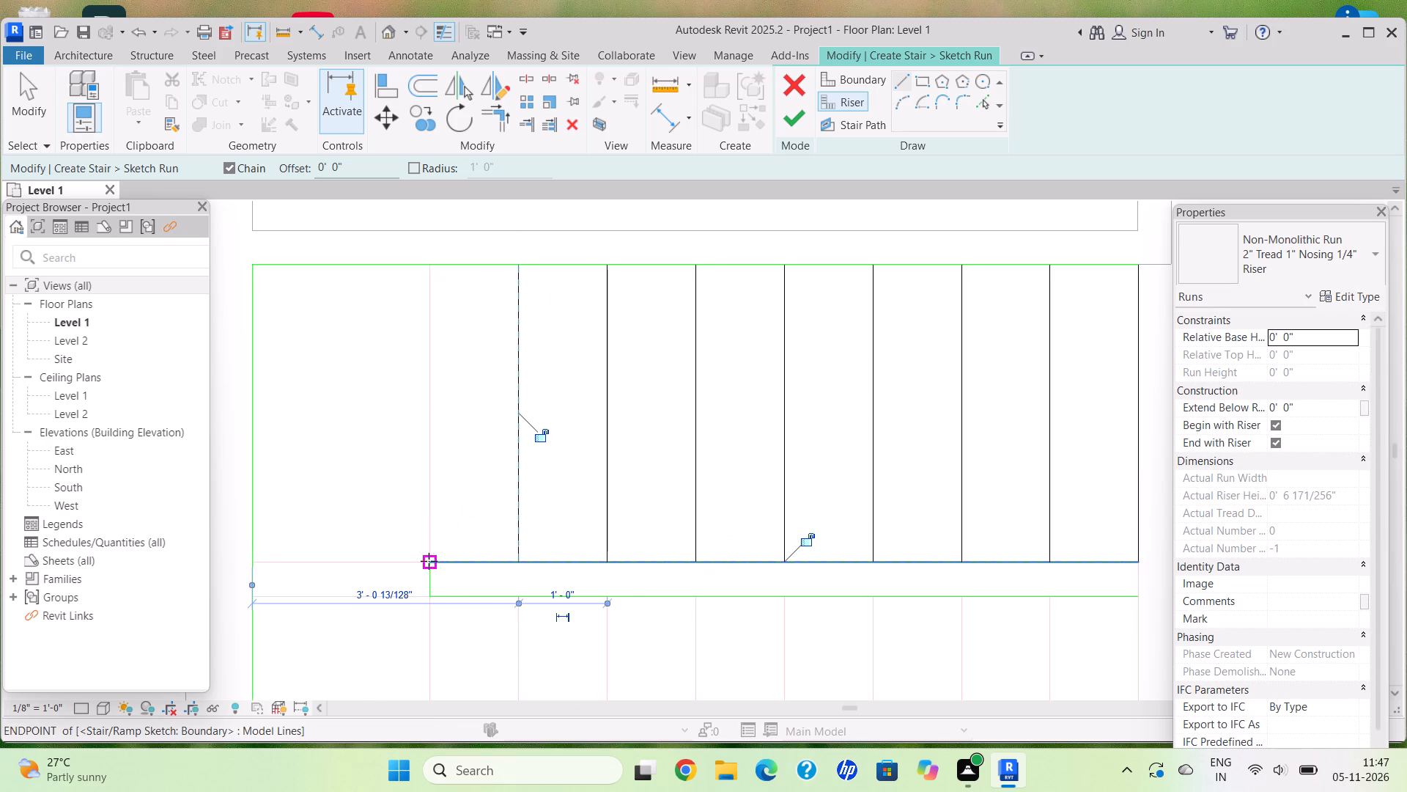
{"action": "left_click", "coordinate": [429, 561]}
{"action": "left_click", "coordinate": [430, 266]}
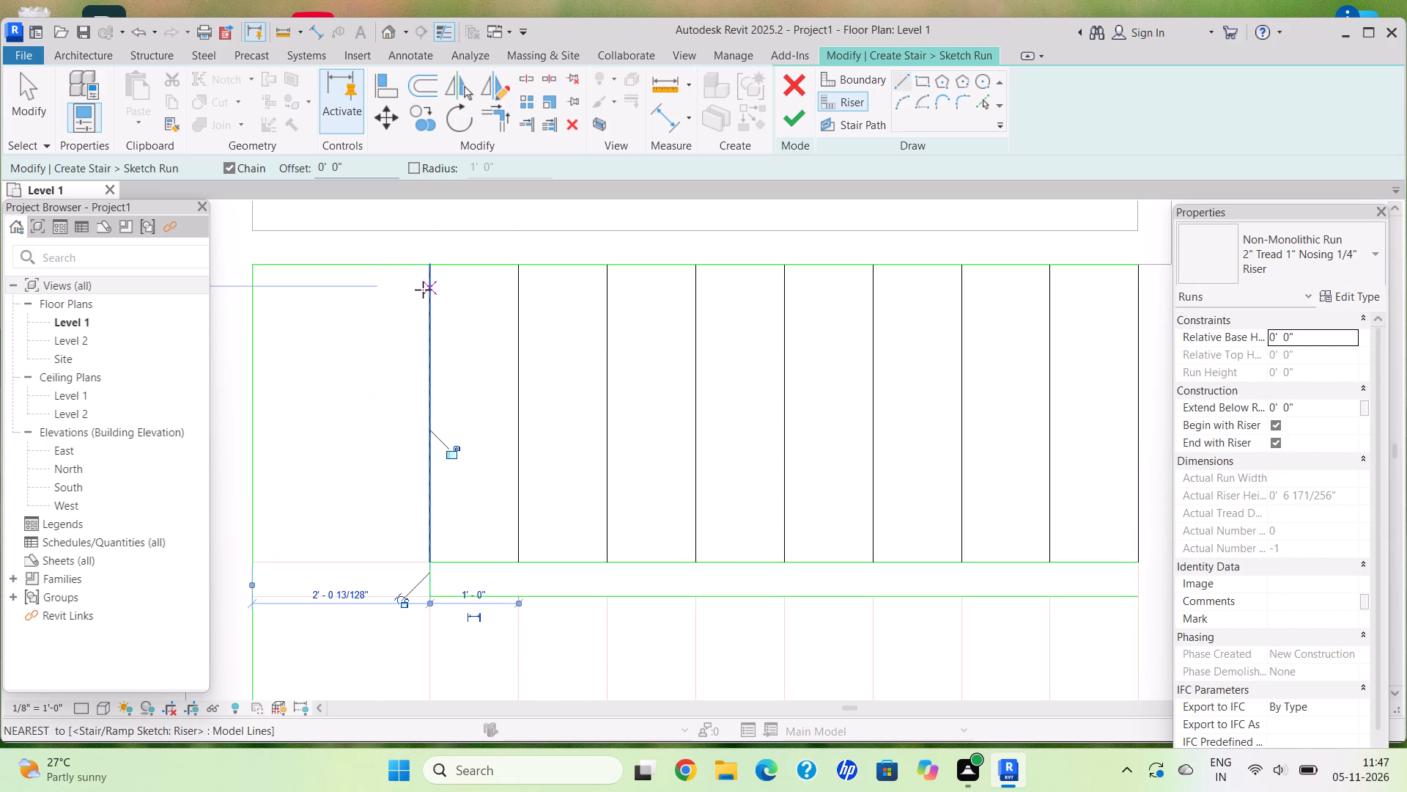
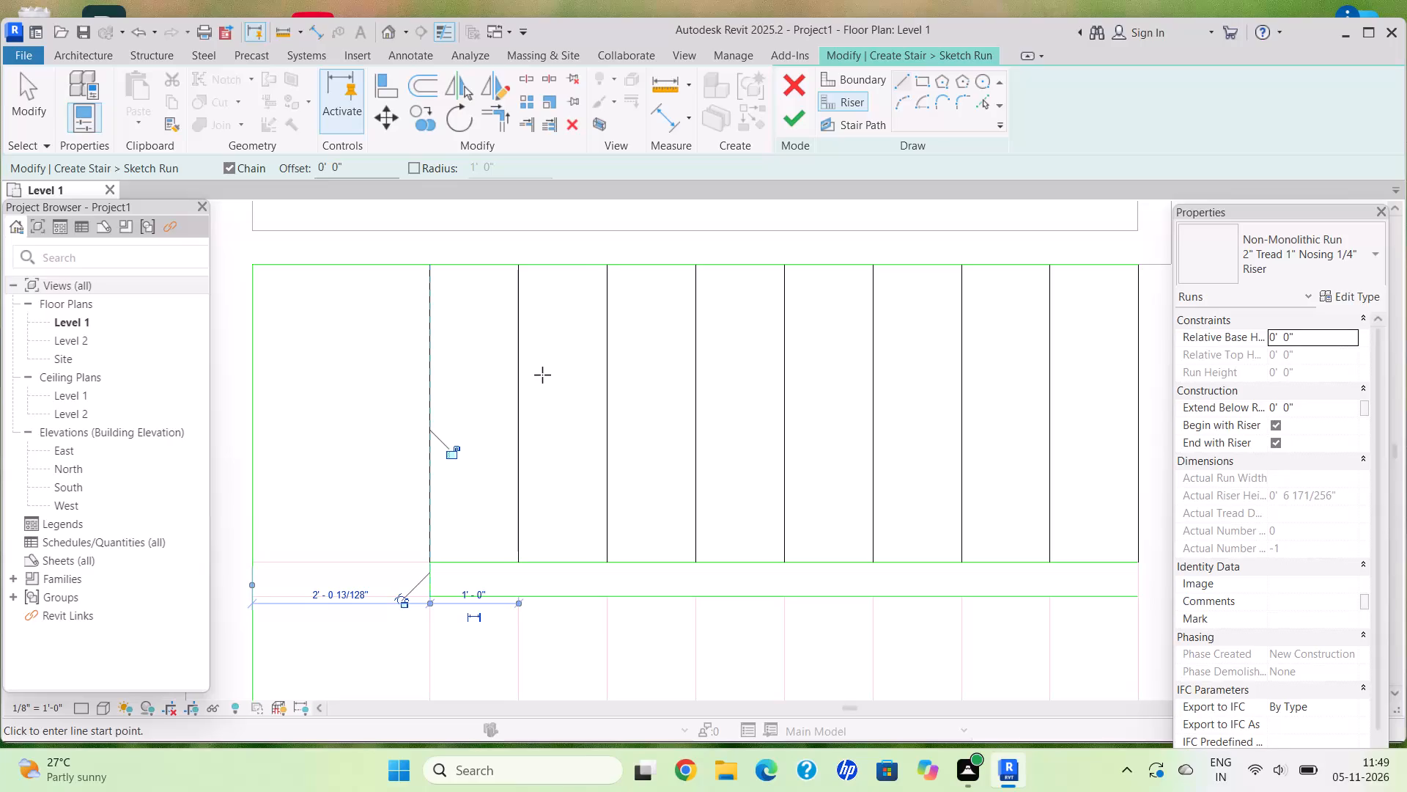
Draw the south flight's first three riser lines from the inner boundary to the south boundary, starting at the east end, 1'-0" apart.
{"action": "scroll", "coordinate": [514, 421], "scroll_direction": "down", "scroll_amount": 1}
{"action": "middle_click_drag", "start_coordinate": [512, 434], "coordinate": [522, 466]}
{"action": "scroll", "coordinate": [521, 466], "scroll_direction": "down", "scroll_amount": 4}
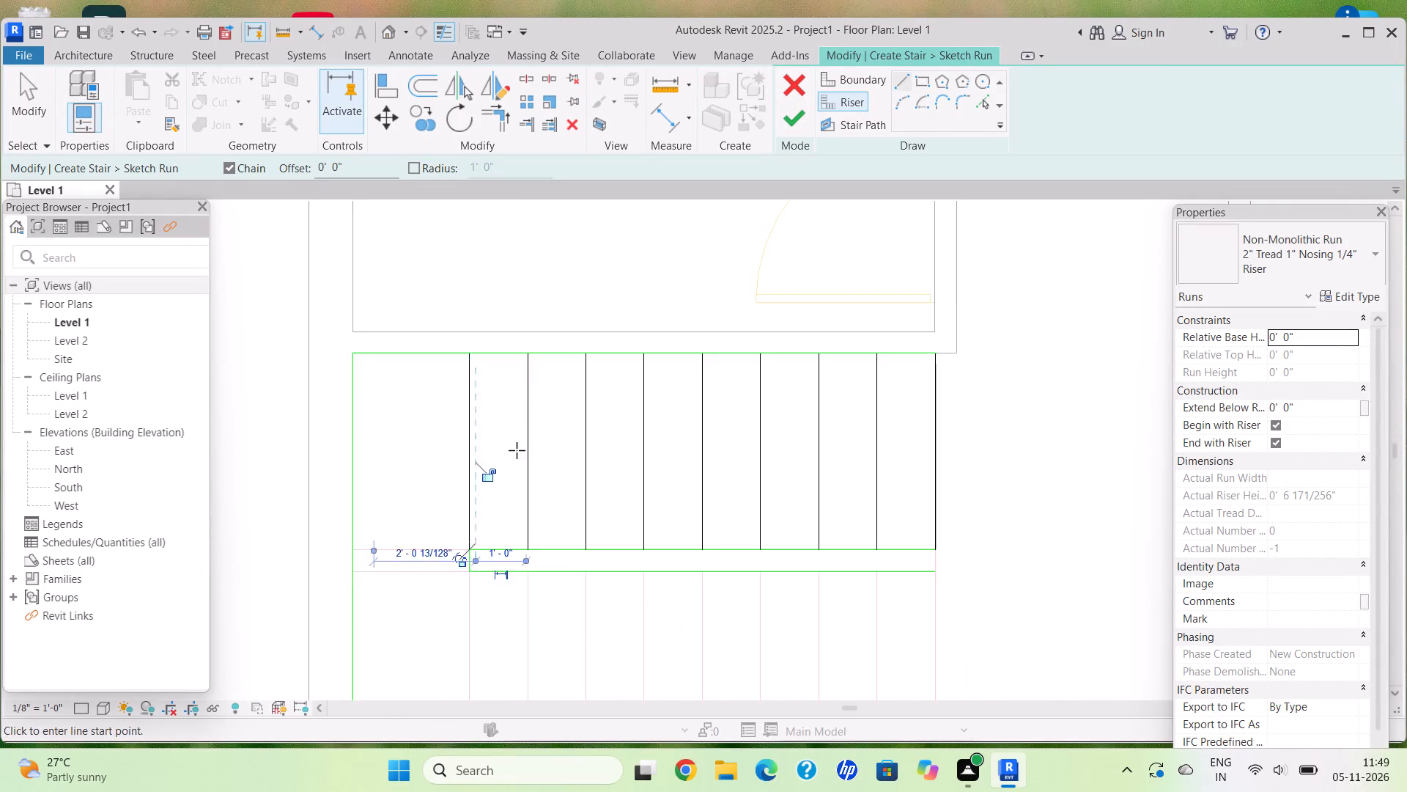
{"action": "scroll", "coordinate": [517, 450], "scroll_direction": "down", "scroll_amount": 2}
{"action": "middle_click_drag", "start_coordinate": [502, 422], "coordinate": [495, 417]}
{"action": "middle_click", "coordinate": [494, 415]}
{"action": "middle_click_drag", "start_coordinate": [489, 404], "coordinate": [487, 397]}
{"action": "middle_click_drag", "start_coordinate": [674, 541], "coordinate": [634, 482]}
{"action": "scroll", "coordinate": [679, 471], "scroll_direction": "up", "scroll_amount": 9}
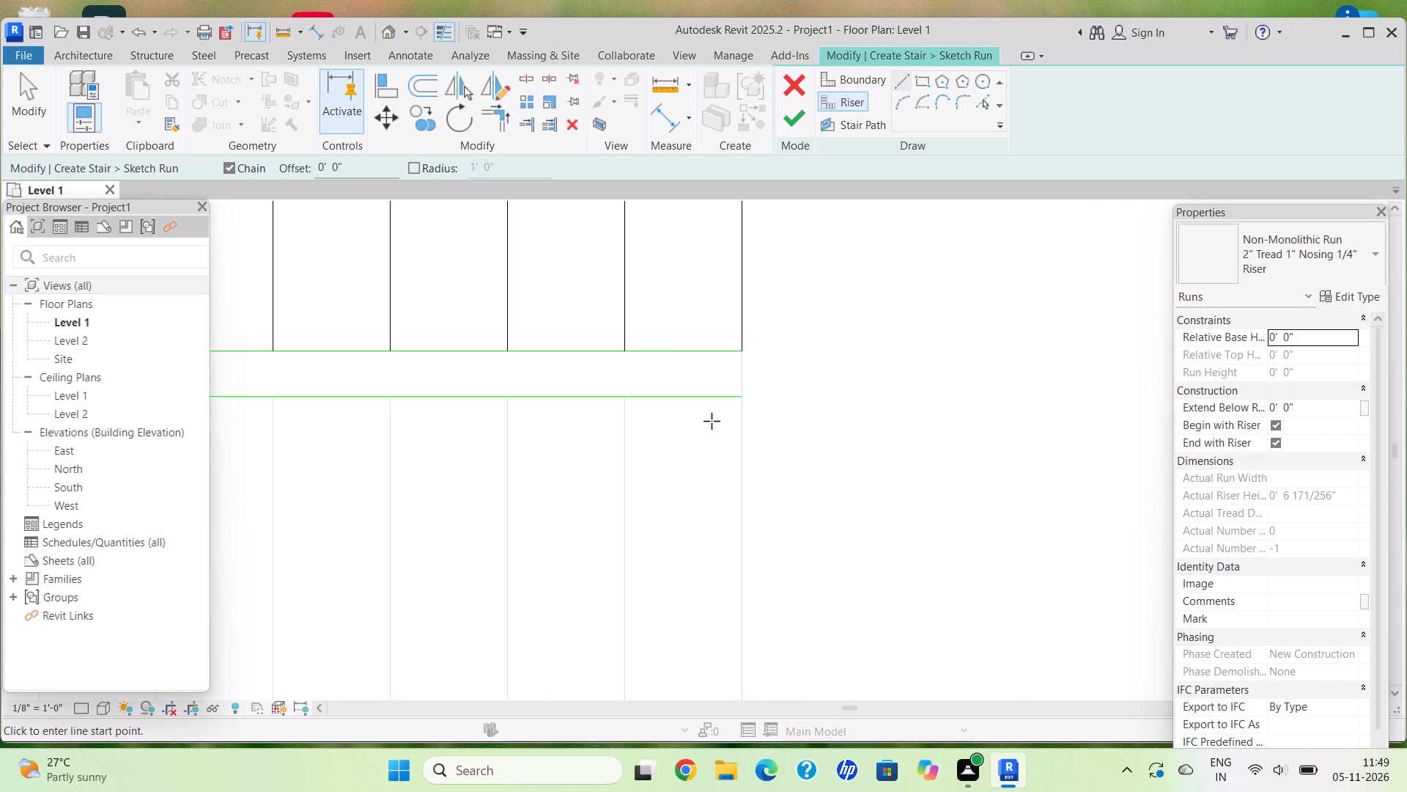
{"action": "left_click", "coordinate": [740, 395]}
{"action": "scroll", "coordinate": [811, 573], "scroll_direction": "down", "scroll_amount": 4}
{"action": "middle_click_drag", "start_coordinate": [808, 572], "coordinate": [722, 440]}
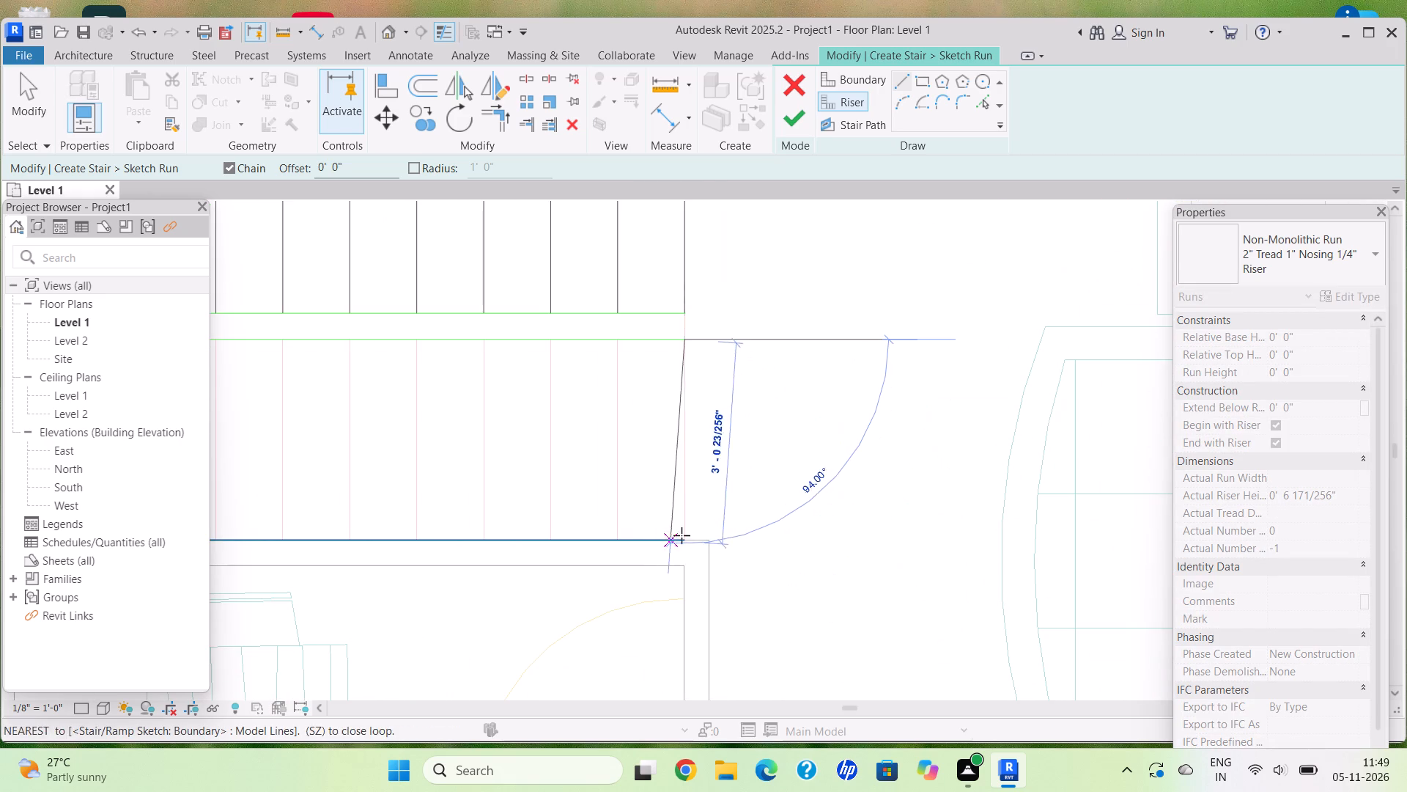
{"action": "left_click", "coordinate": [690, 543]}
{"action": "left_click", "coordinate": [618, 341]}
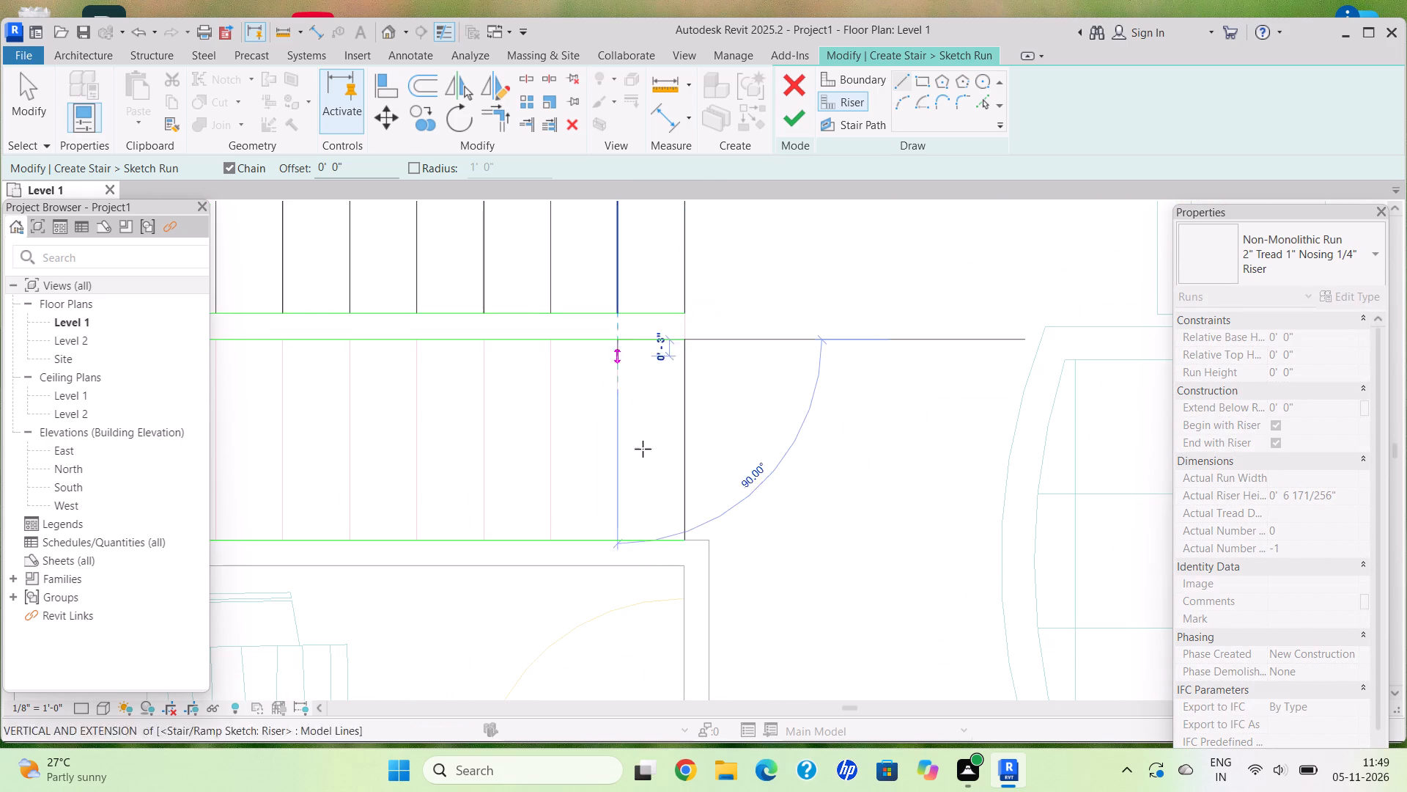
{"action": "left_click", "coordinate": [624, 543]}
{"action": "left_click", "coordinate": [551, 342]}
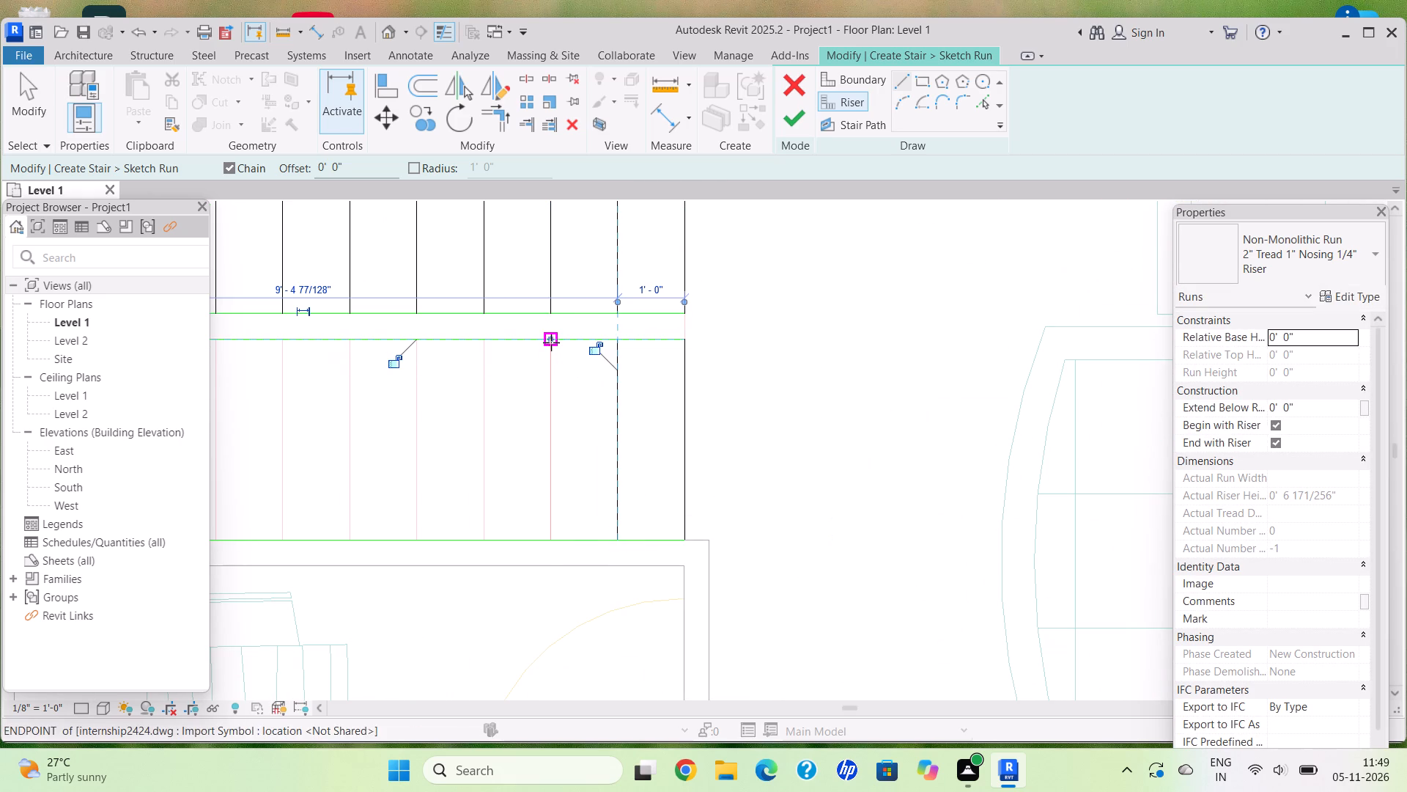
{"action": "left_click", "coordinate": [554, 543]}
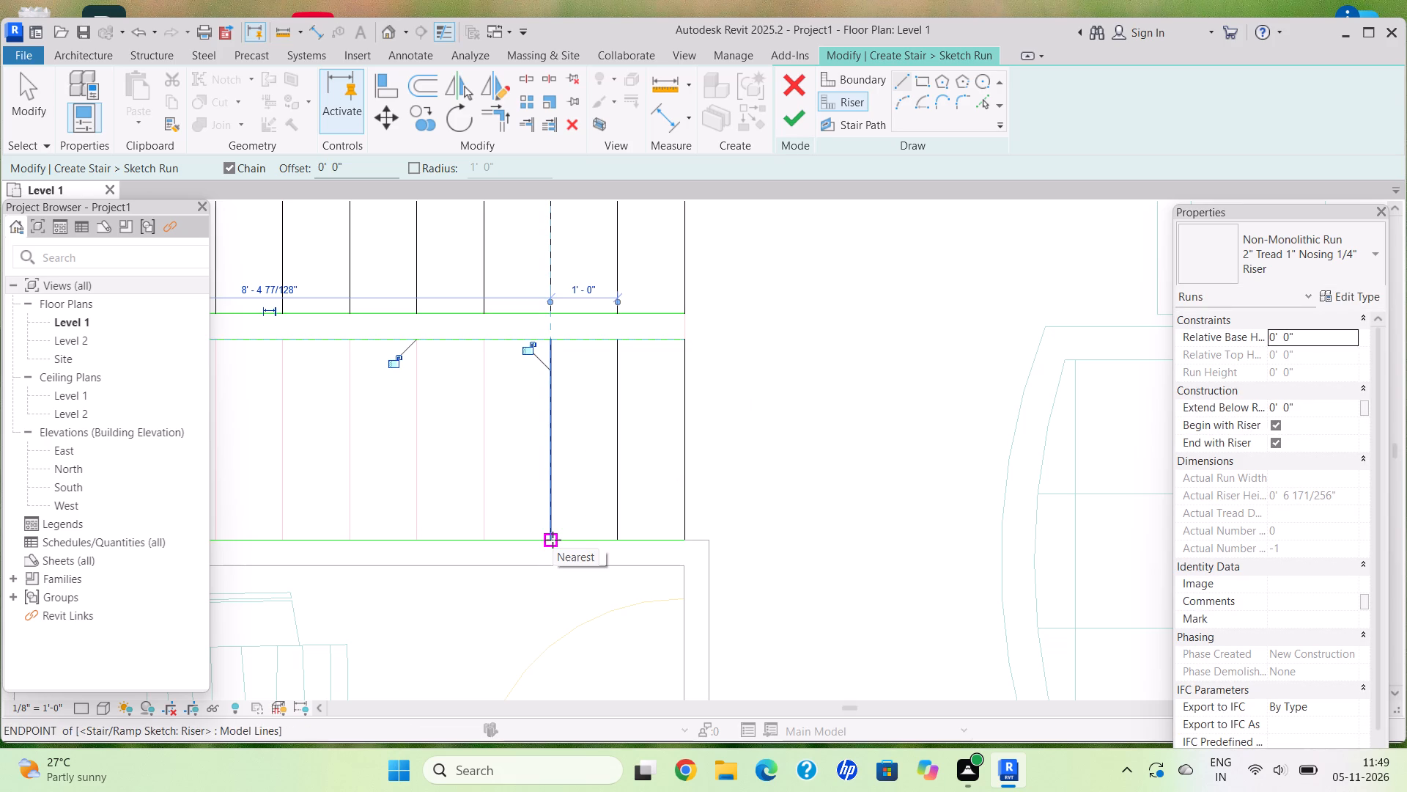
Continue the south flight with its fourth to eighth riser lines, working west toward the landing at 1'-0" spacing along the CAD stair lines.
{"action": "left_click", "coordinate": [487, 345]}
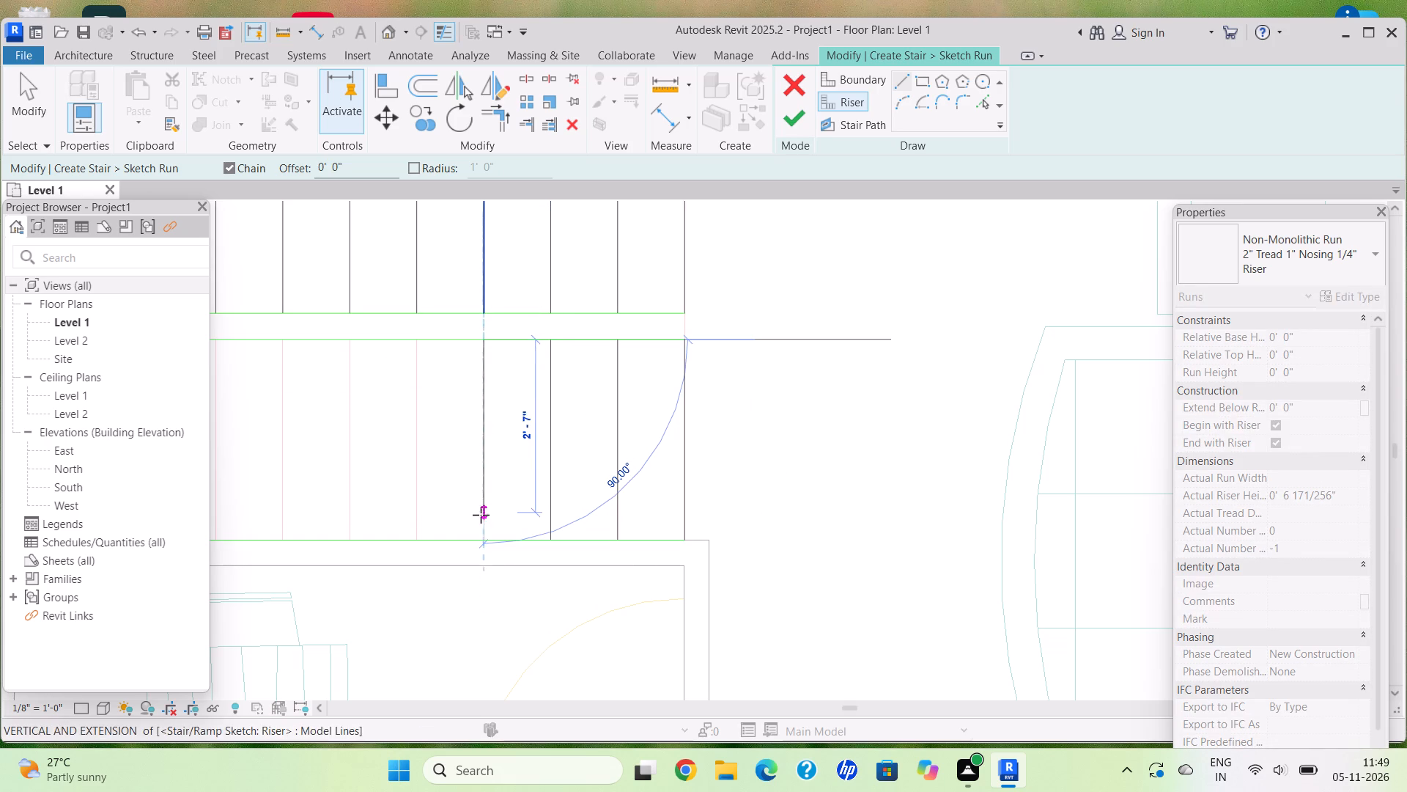
{"action": "left_click", "coordinate": [487, 541]}
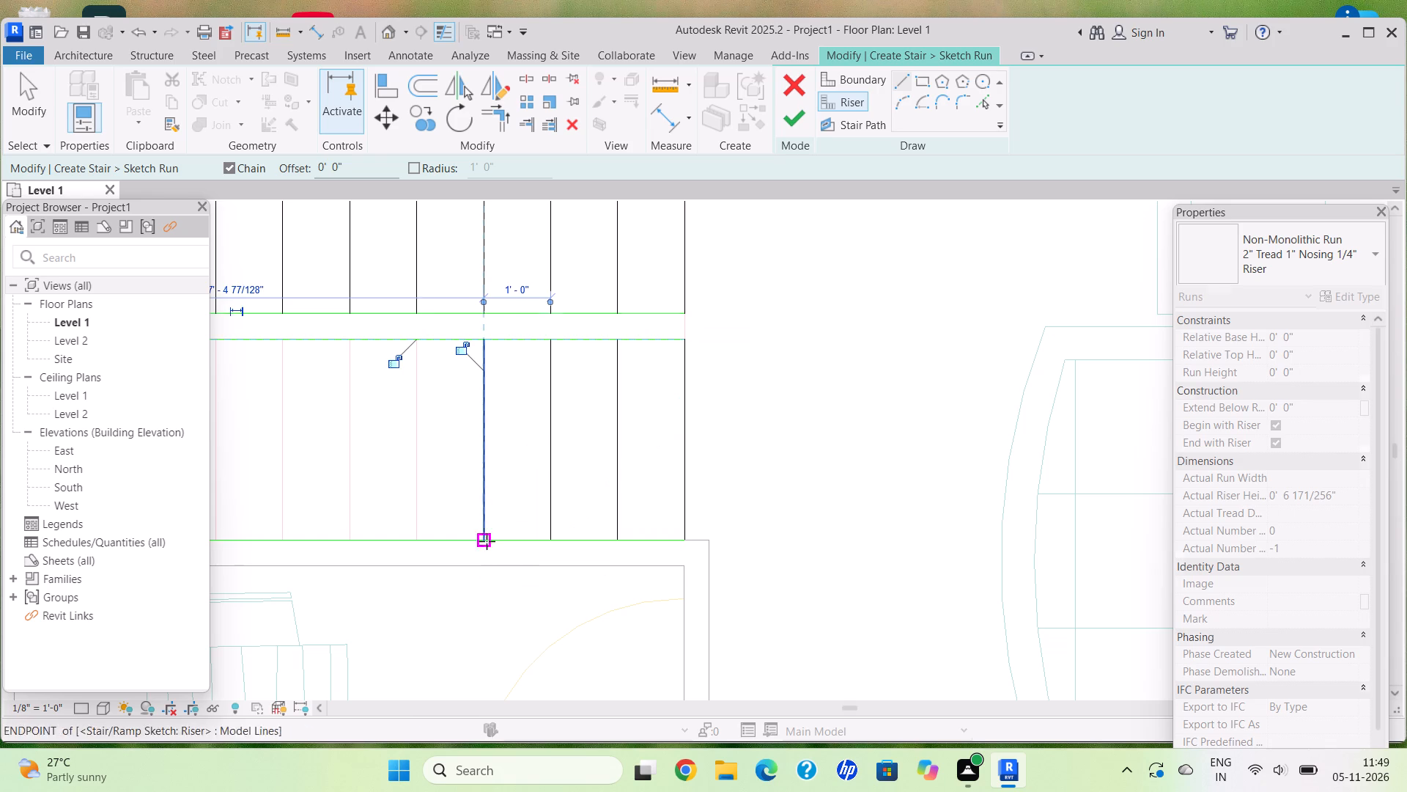
{"action": "left_click", "coordinate": [415, 340]}
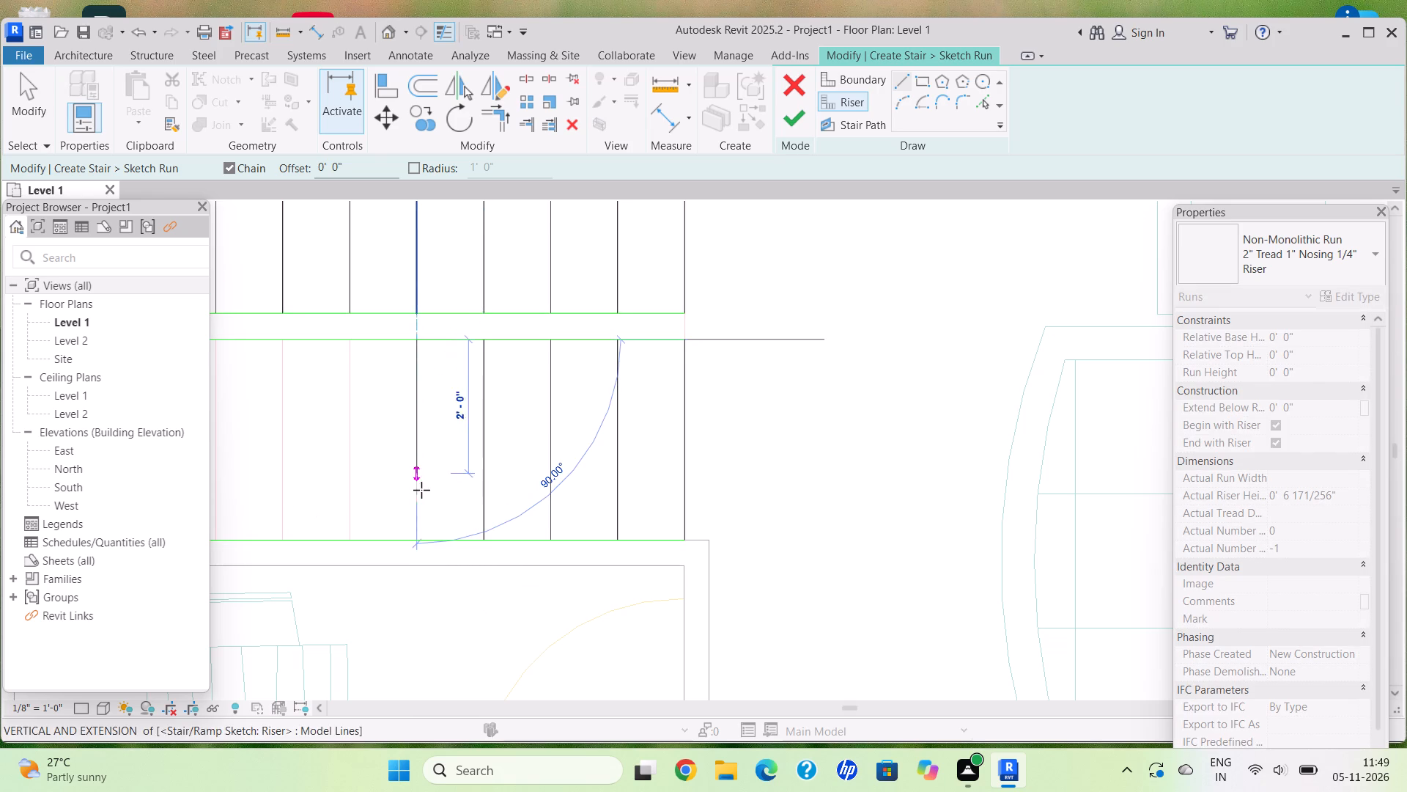
{"action": "left_click", "coordinate": [417, 543]}
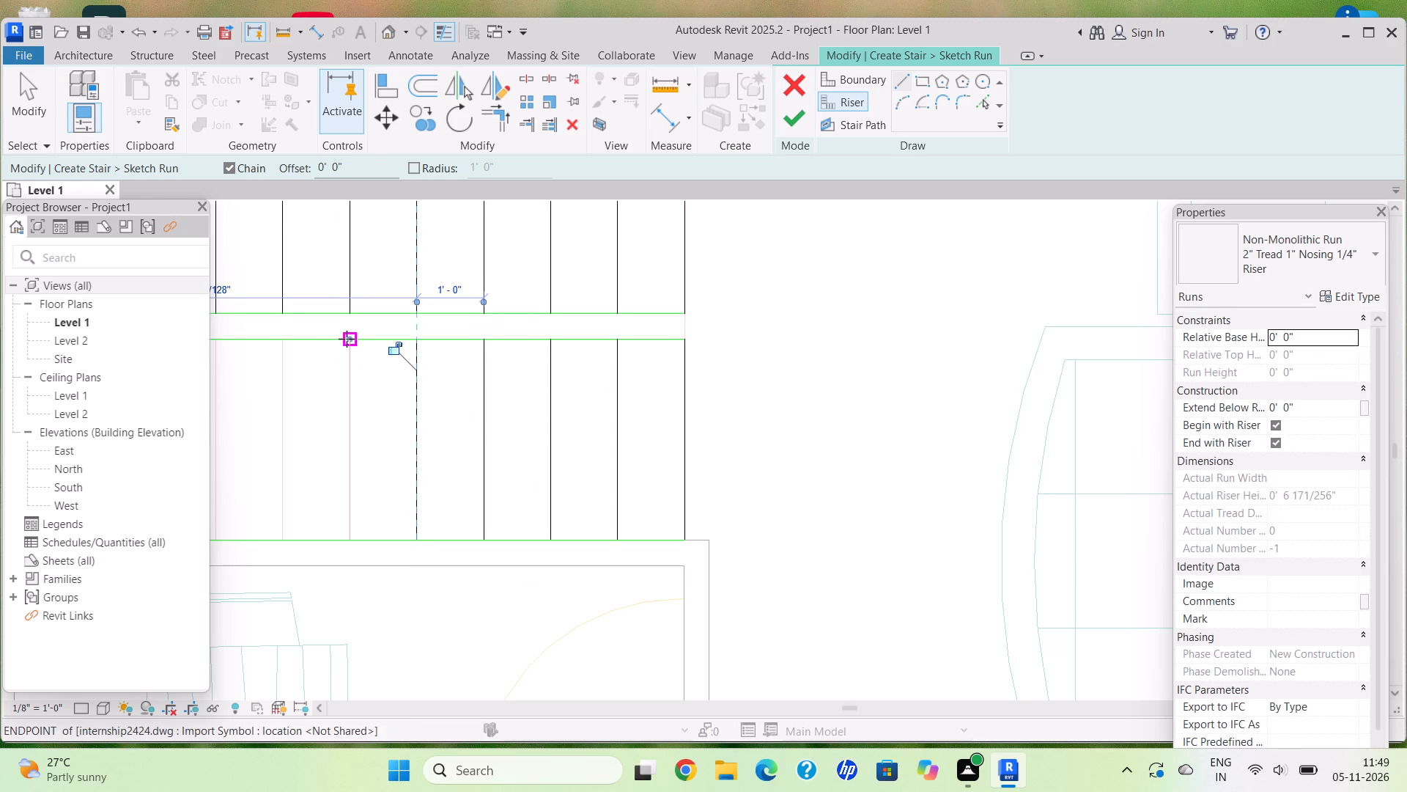
{"action": "left_click", "coordinate": [346, 339]}
{"action": "left_click", "coordinate": [352, 545]}
{"action": "middle_click_drag", "start_coordinate": [294, 504], "coordinate": [531, 513]}
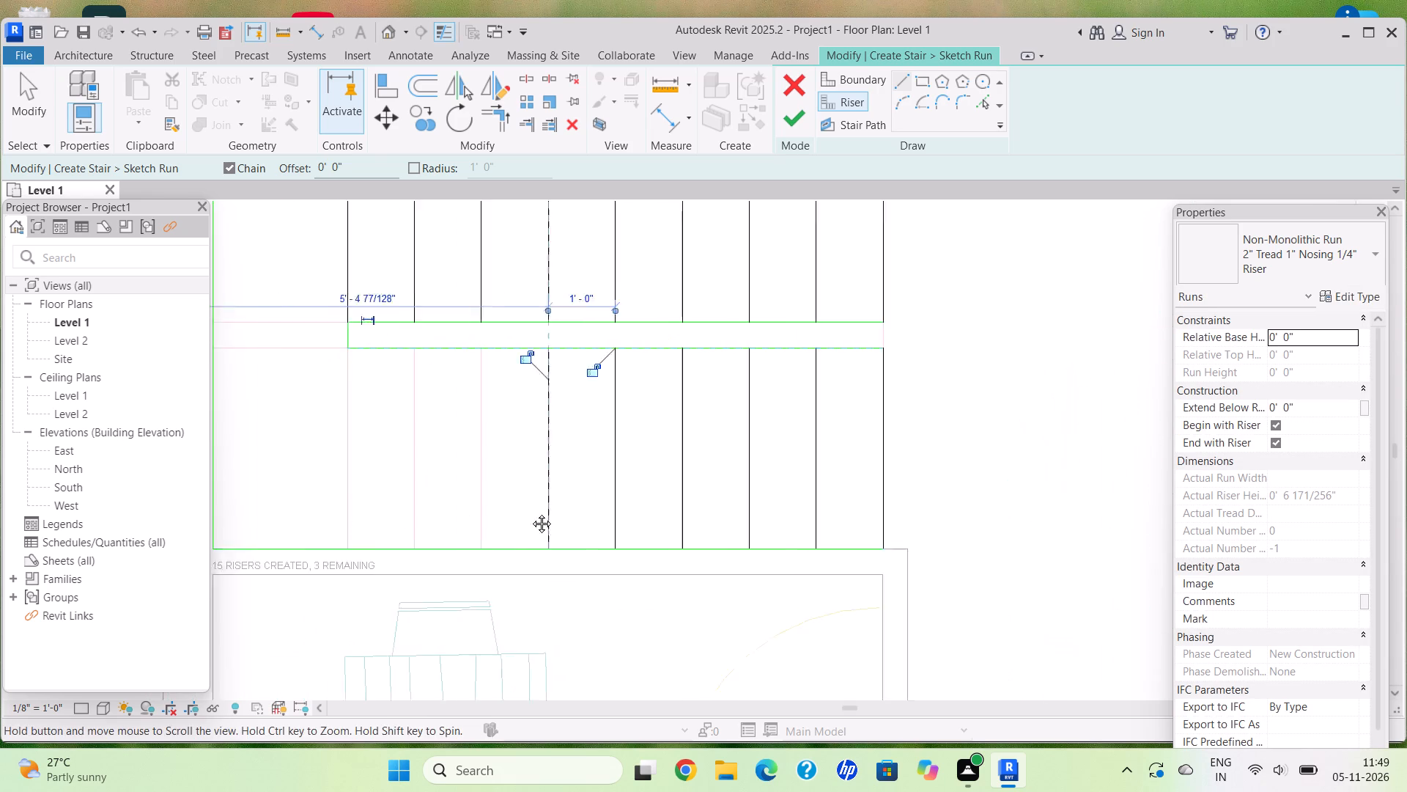
{"action": "middle_click_drag", "start_coordinate": [531, 513], "coordinate": [550, 512]}
{"action": "left_click", "coordinate": [539, 350]}
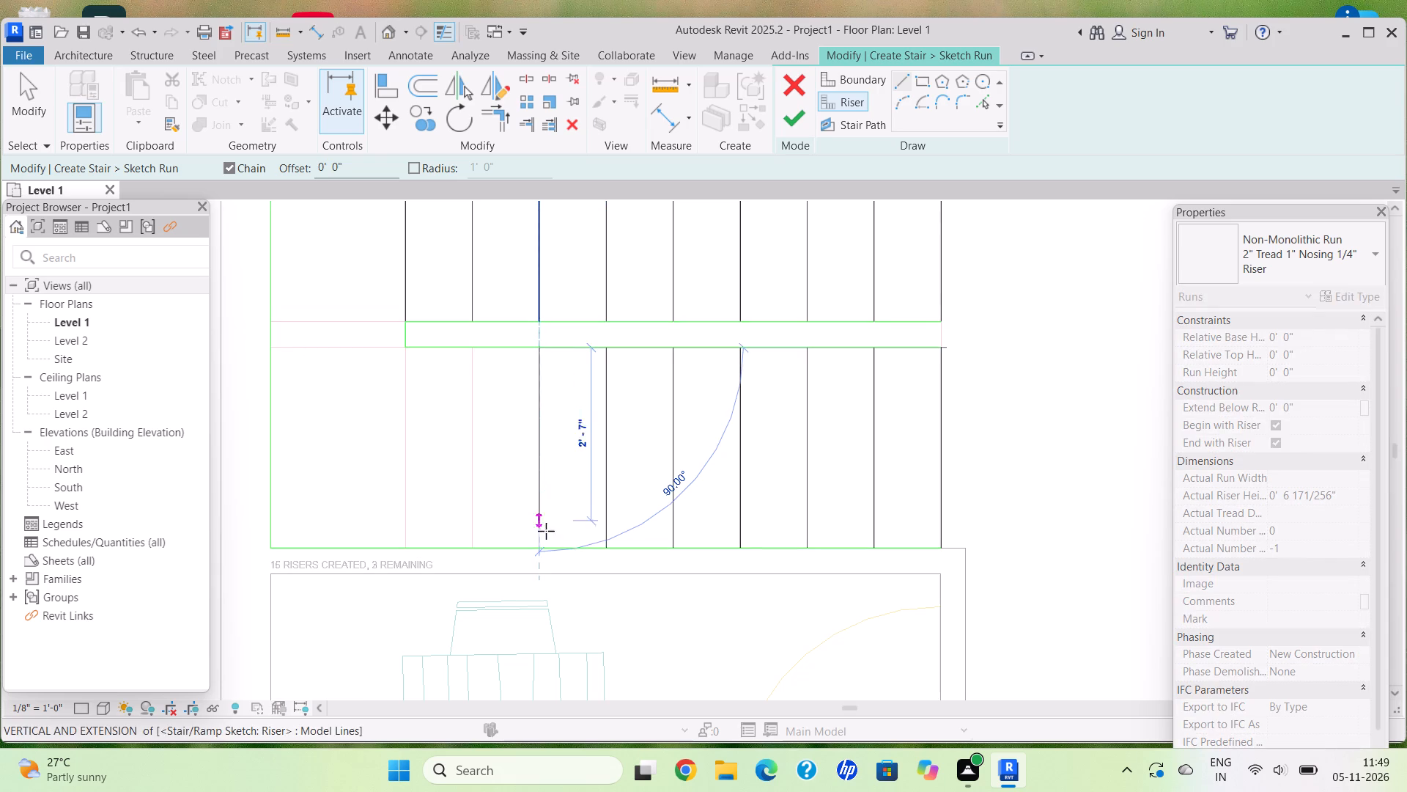
{"action": "left_click", "coordinate": [547, 552]}
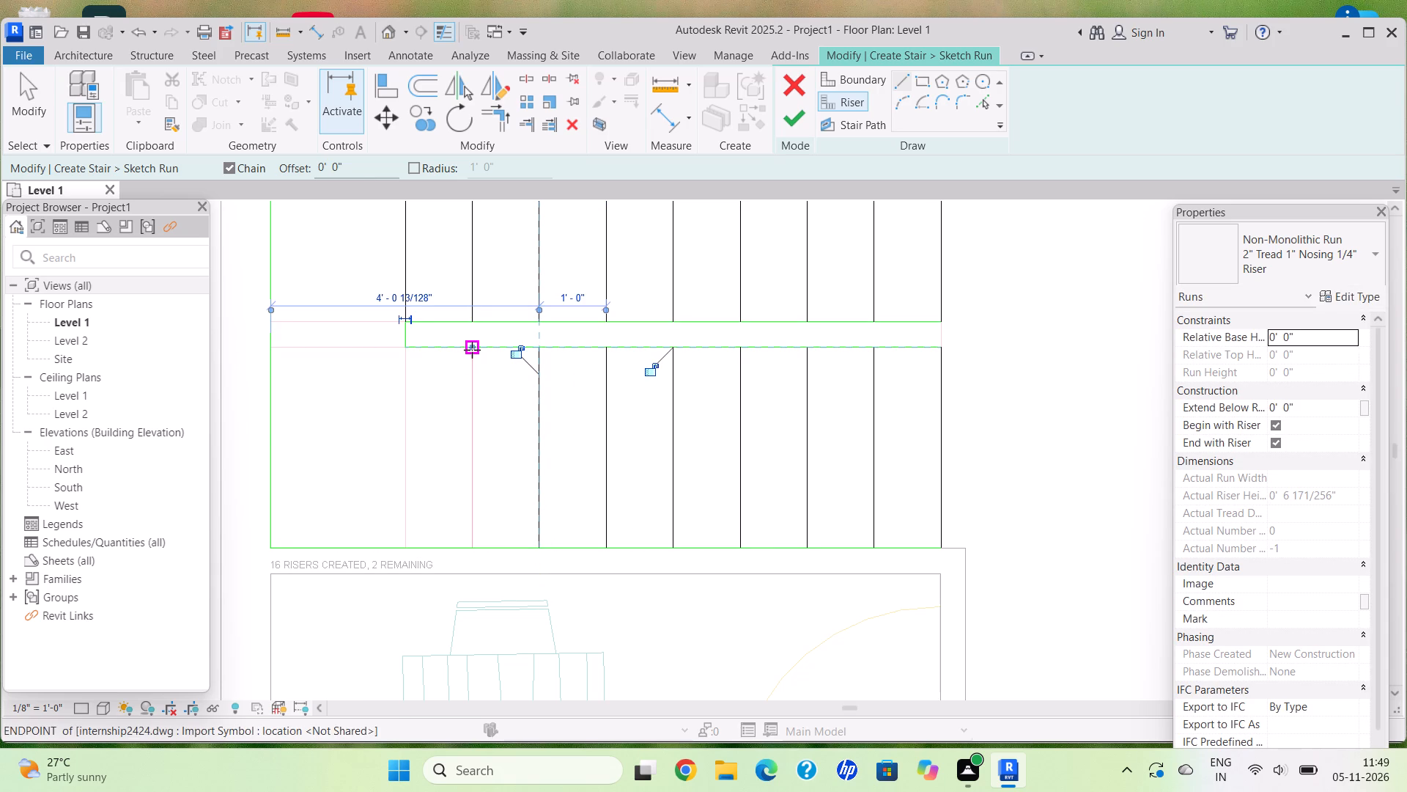
{"action": "left_click", "coordinate": [472, 349]}
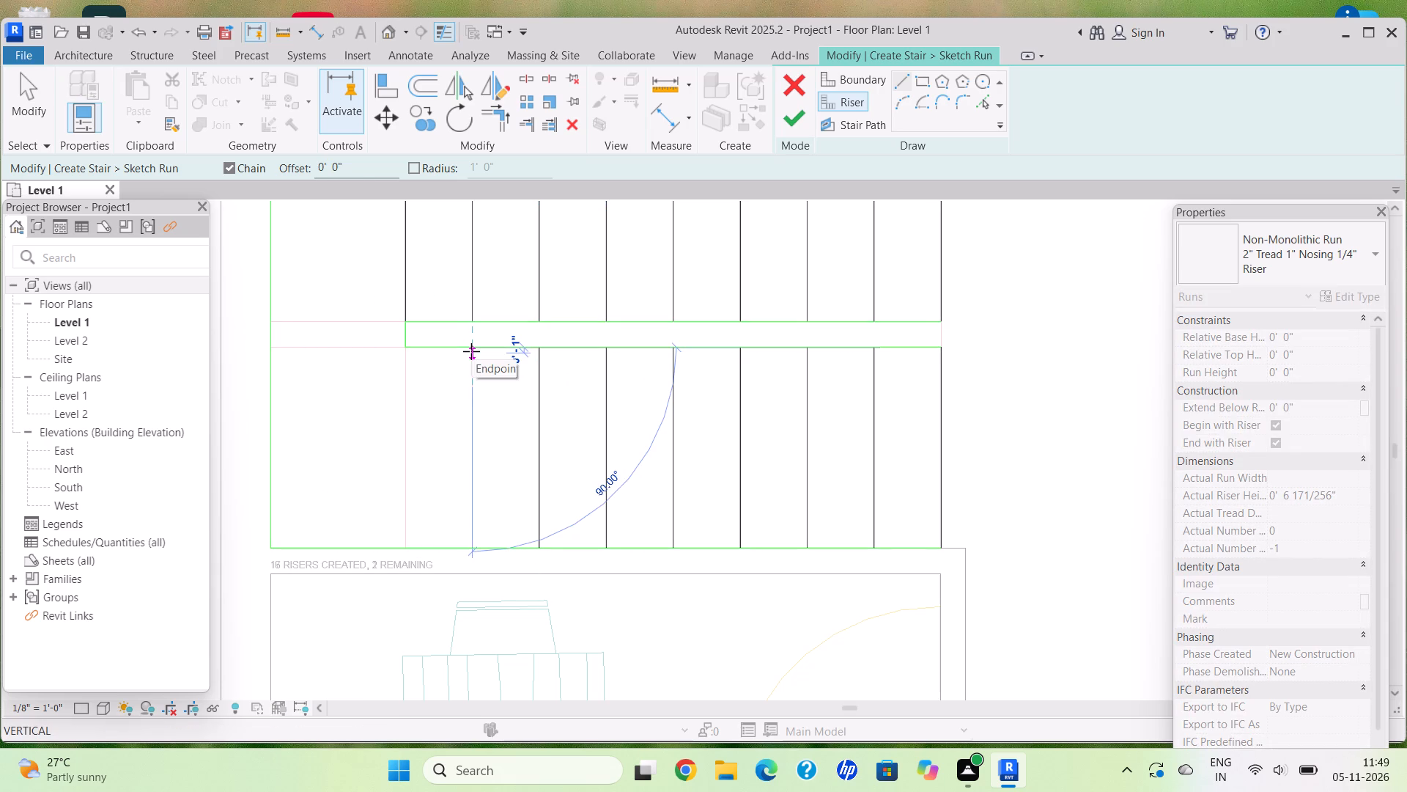
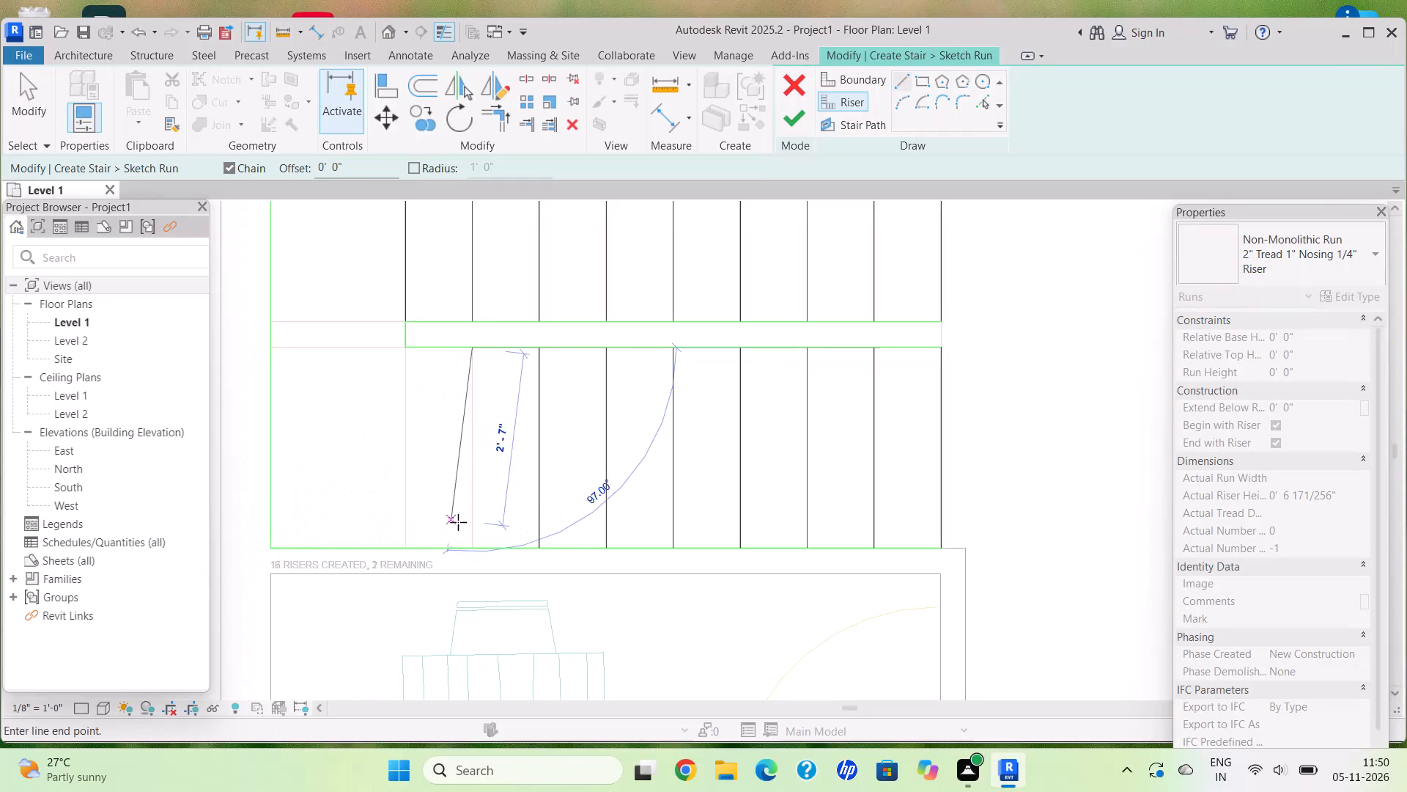
Finish the south flight's eighth riser line and draw the ninth at the landing edge, 1'-0" further west, down to the south boundary.
{"action": "left_click", "coordinate": [478, 552]}
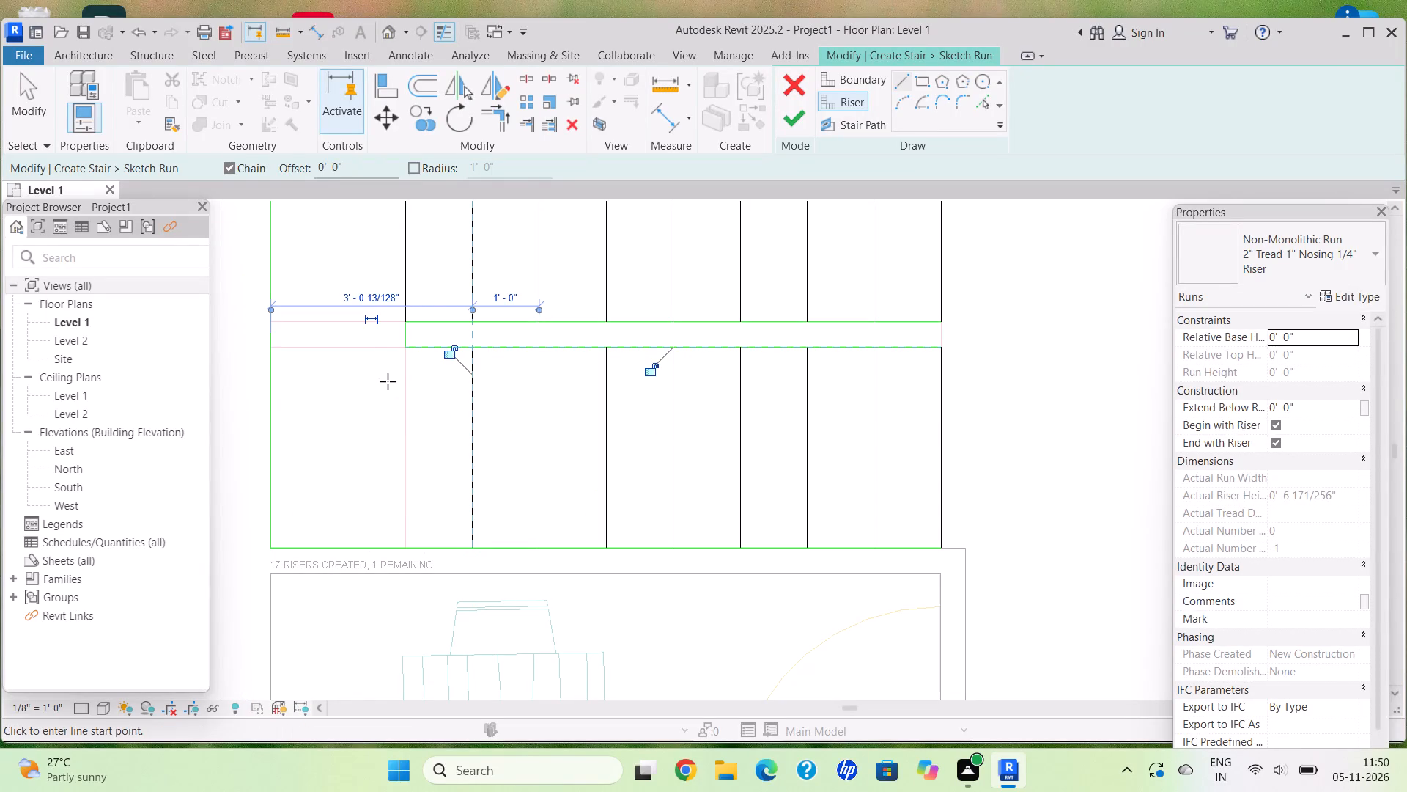
{"action": "left_click", "coordinate": [404, 345]}
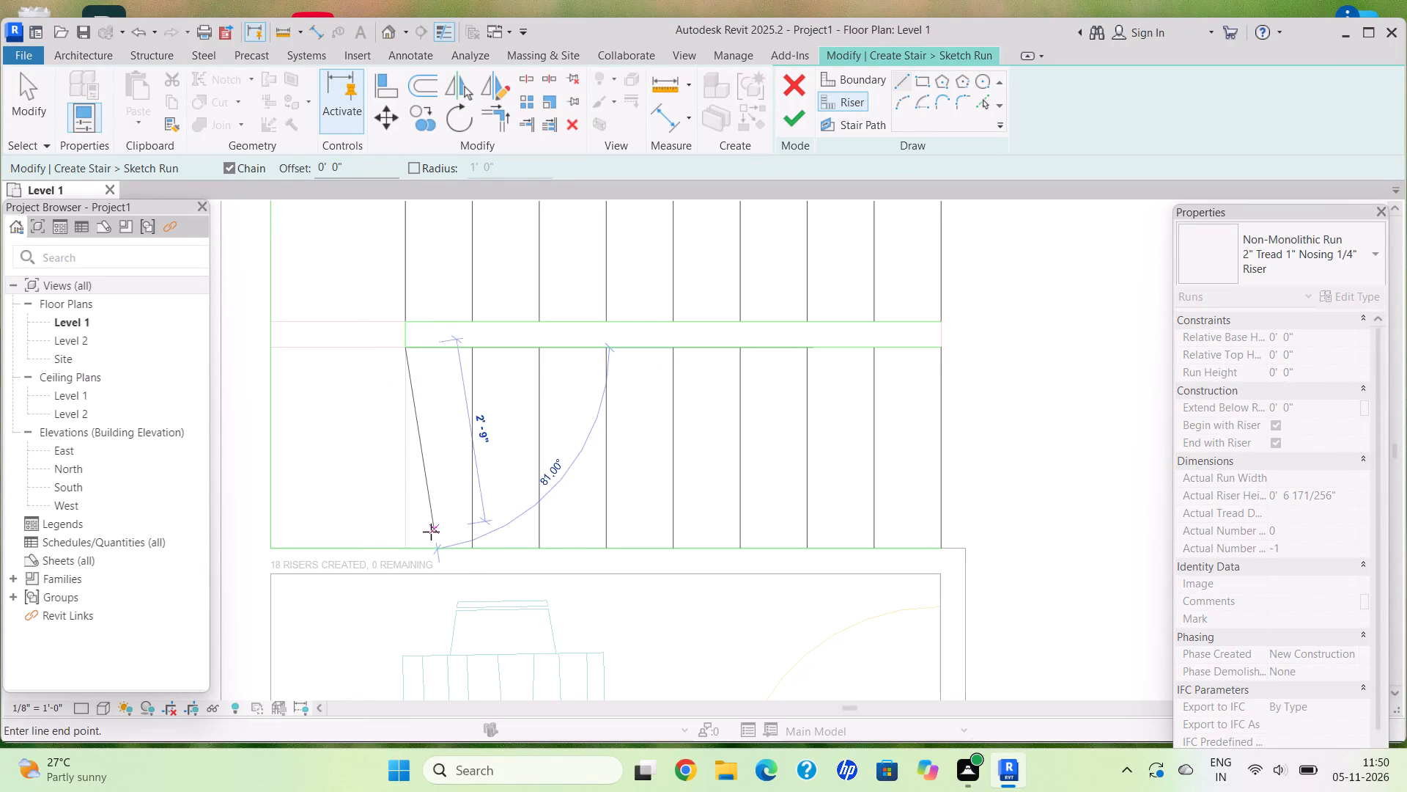
{"action": "left_click", "coordinate": [408, 551]}
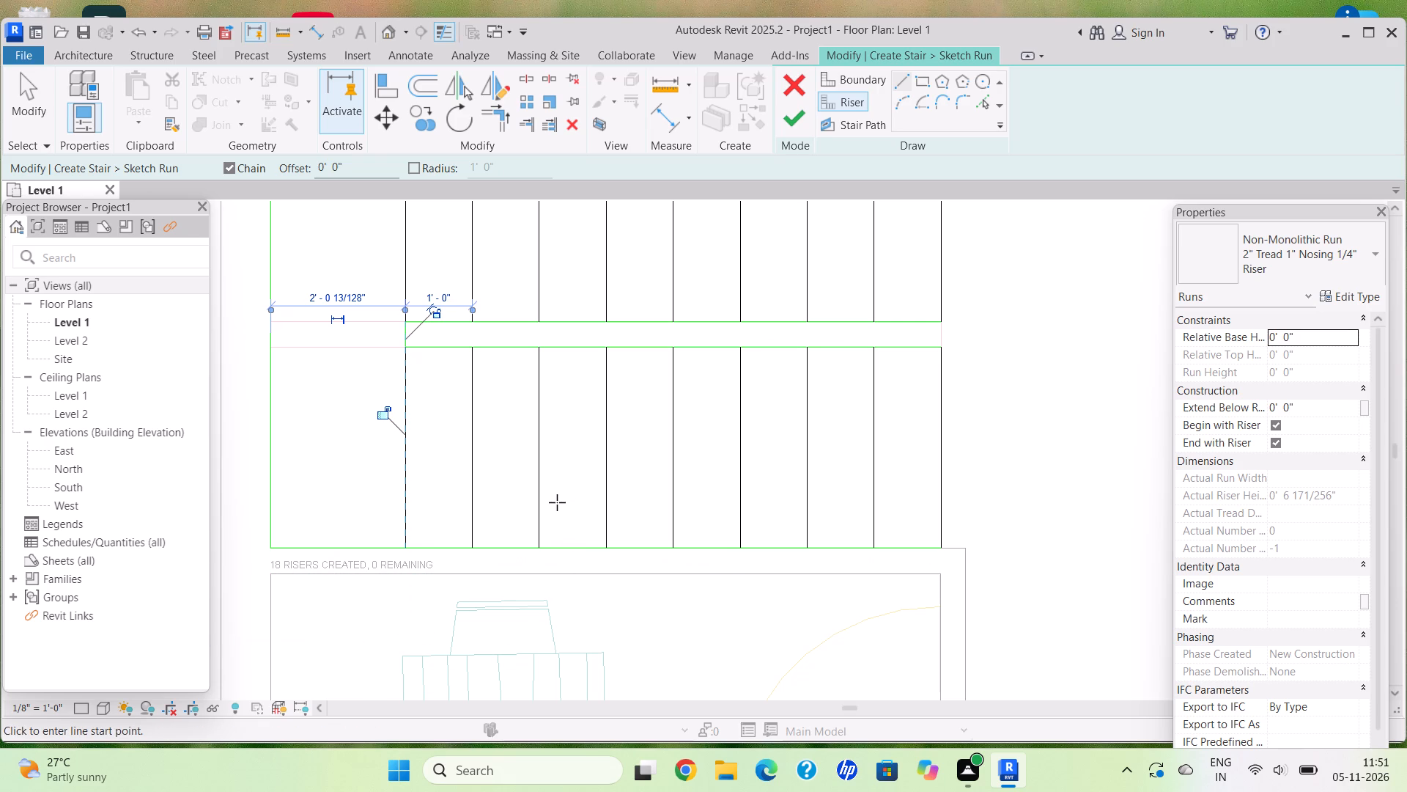
Draw a U-shaped stair path from the north flight's east end: about 9'-2" west, 4'-1" south across the landing, and 9'-2" east.
{"action": "left_click", "coordinate": [872, 128]}
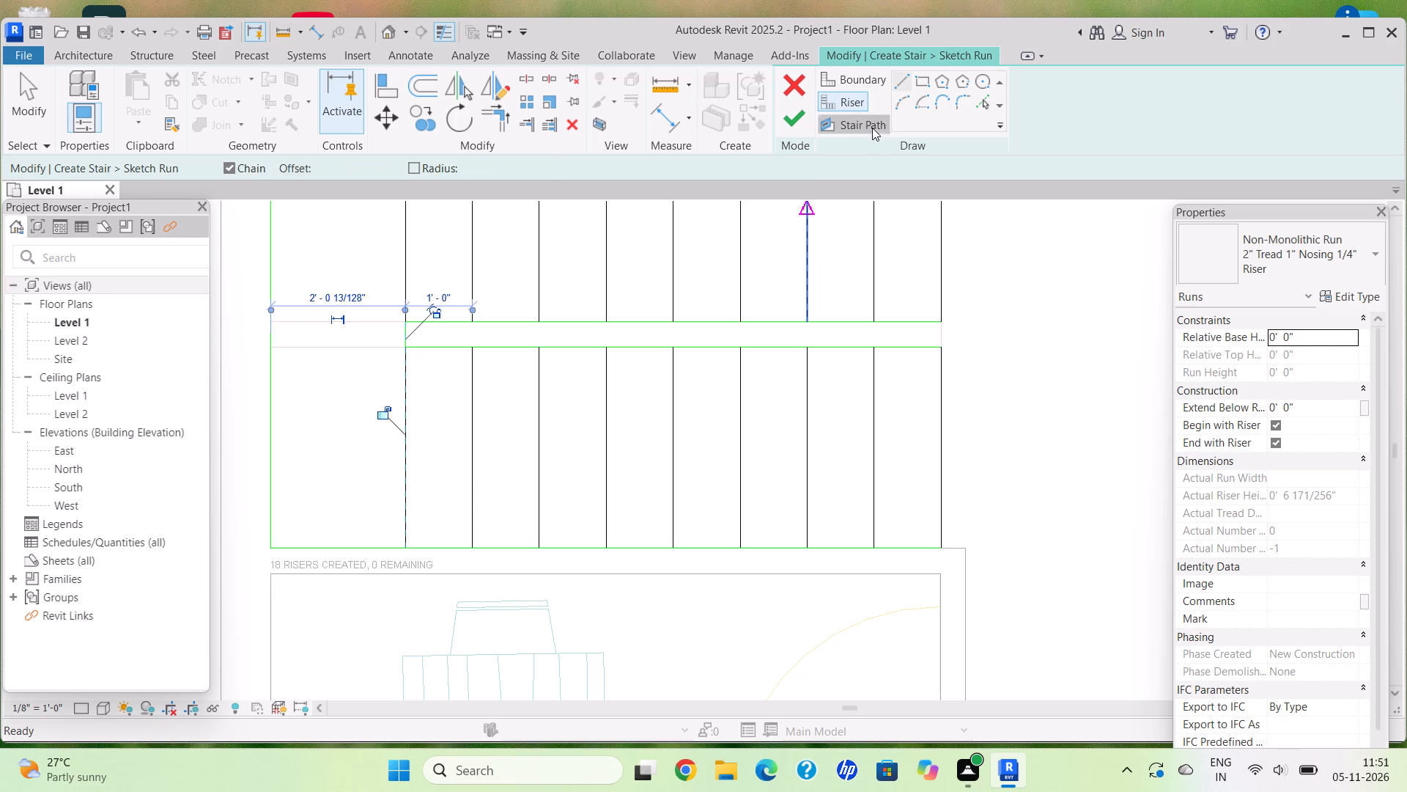
{"action": "left_click", "coordinate": [896, 84]}
{"action": "scroll", "coordinate": [883, 386], "scroll_direction": "down", "scroll_amount": 3}
{"action": "middle_click_drag", "start_coordinate": [896, 411], "coordinate": [915, 441]}
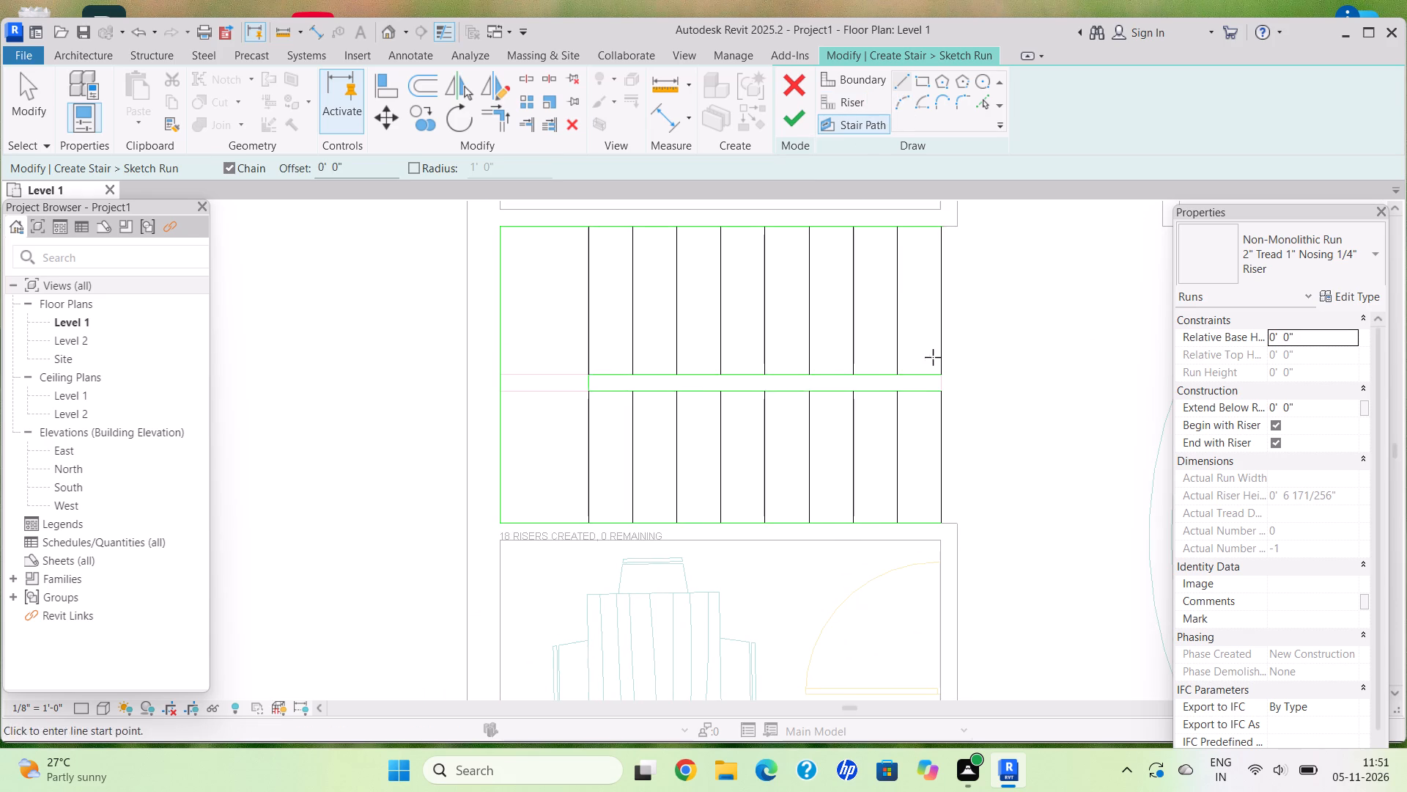
{"action": "left_click", "coordinate": [941, 286]}
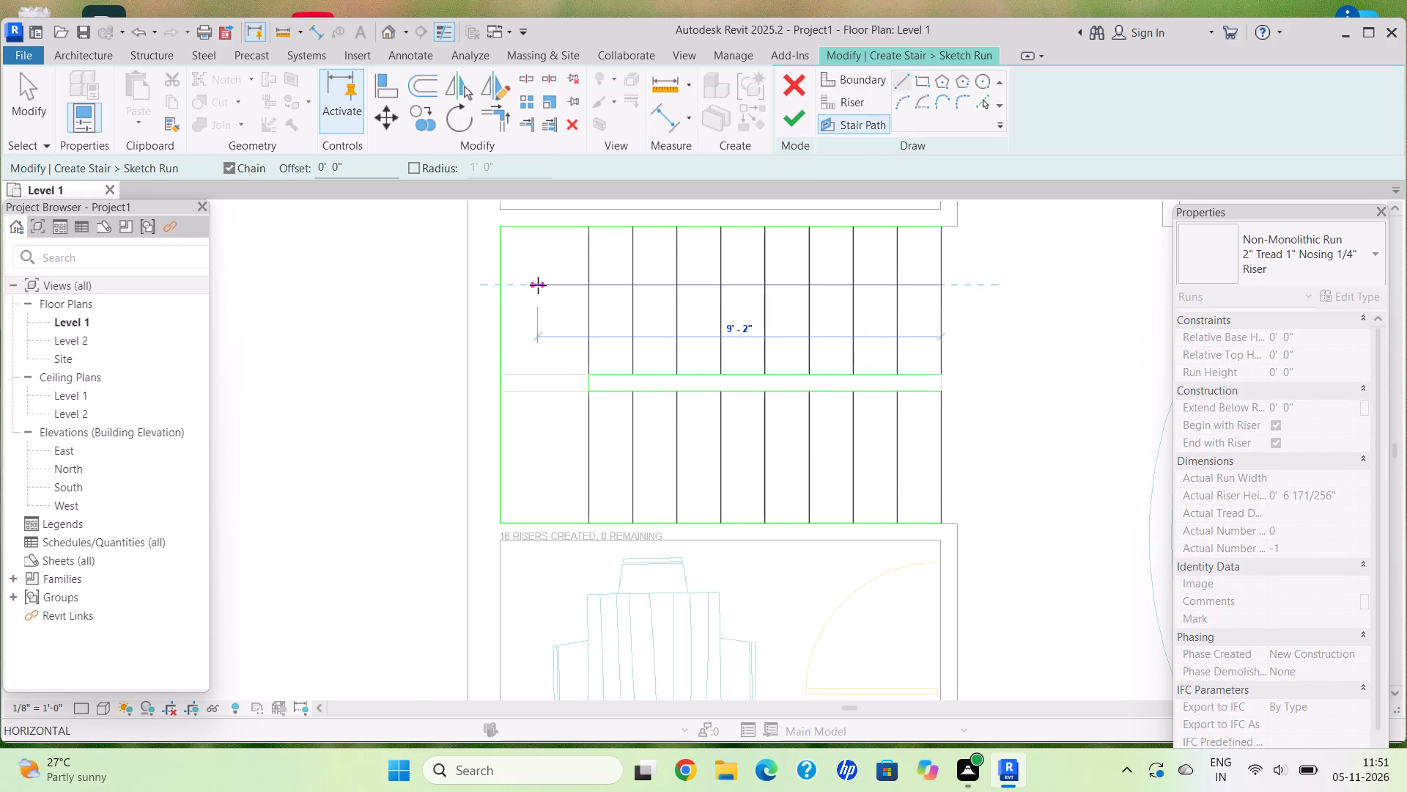
{"action": "left_click", "coordinate": [538, 285]}
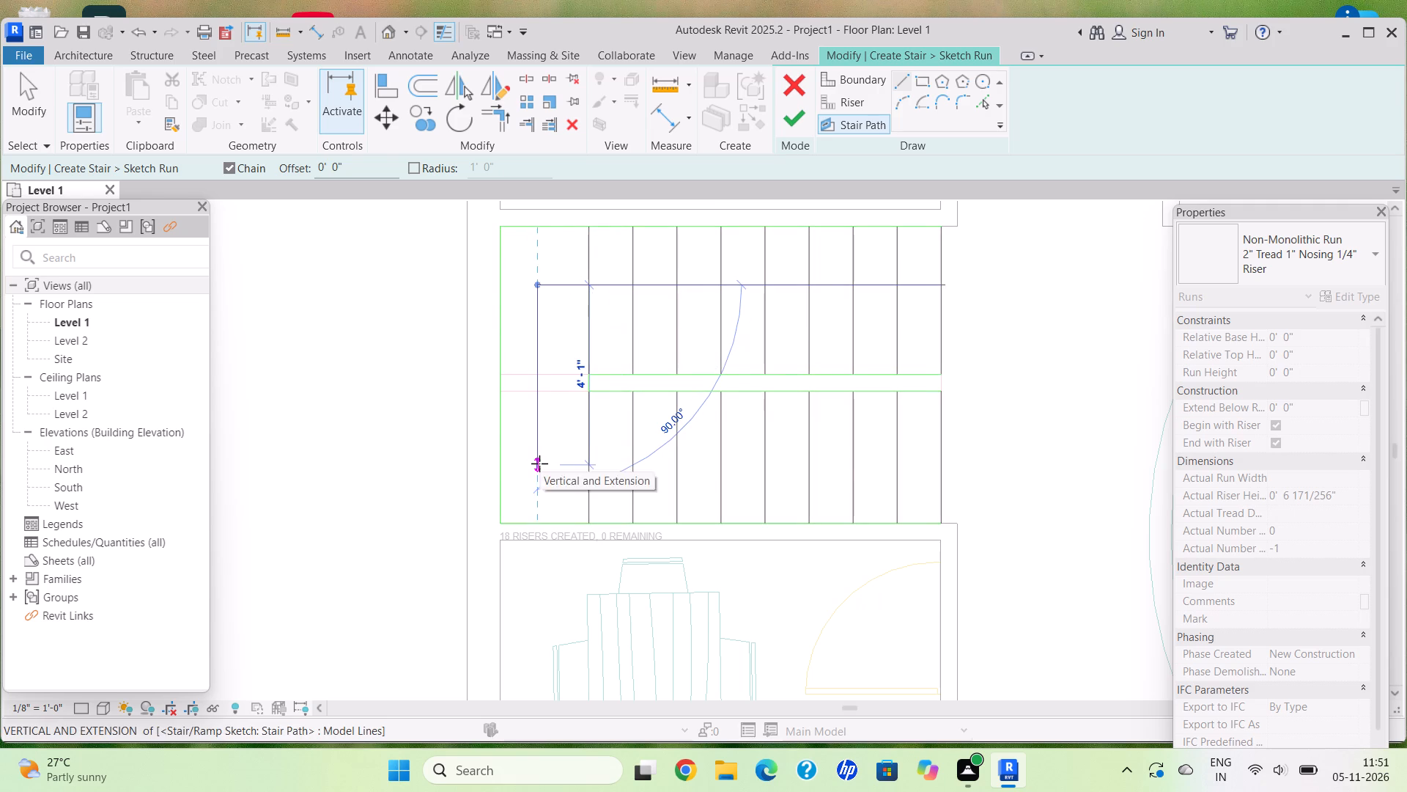
{"action": "left_click", "coordinate": [539, 463]}
{"action": "left_click", "coordinate": [940, 464]}
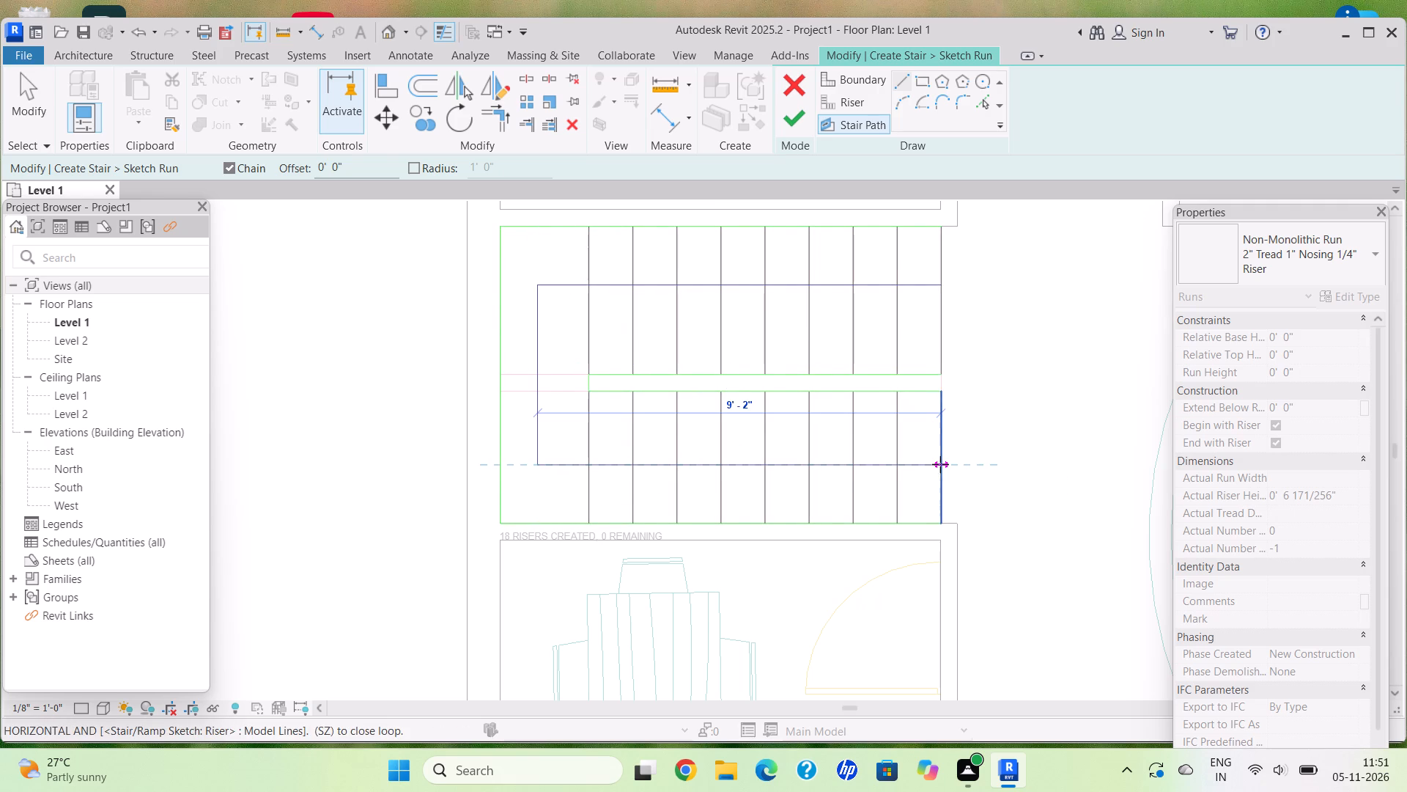
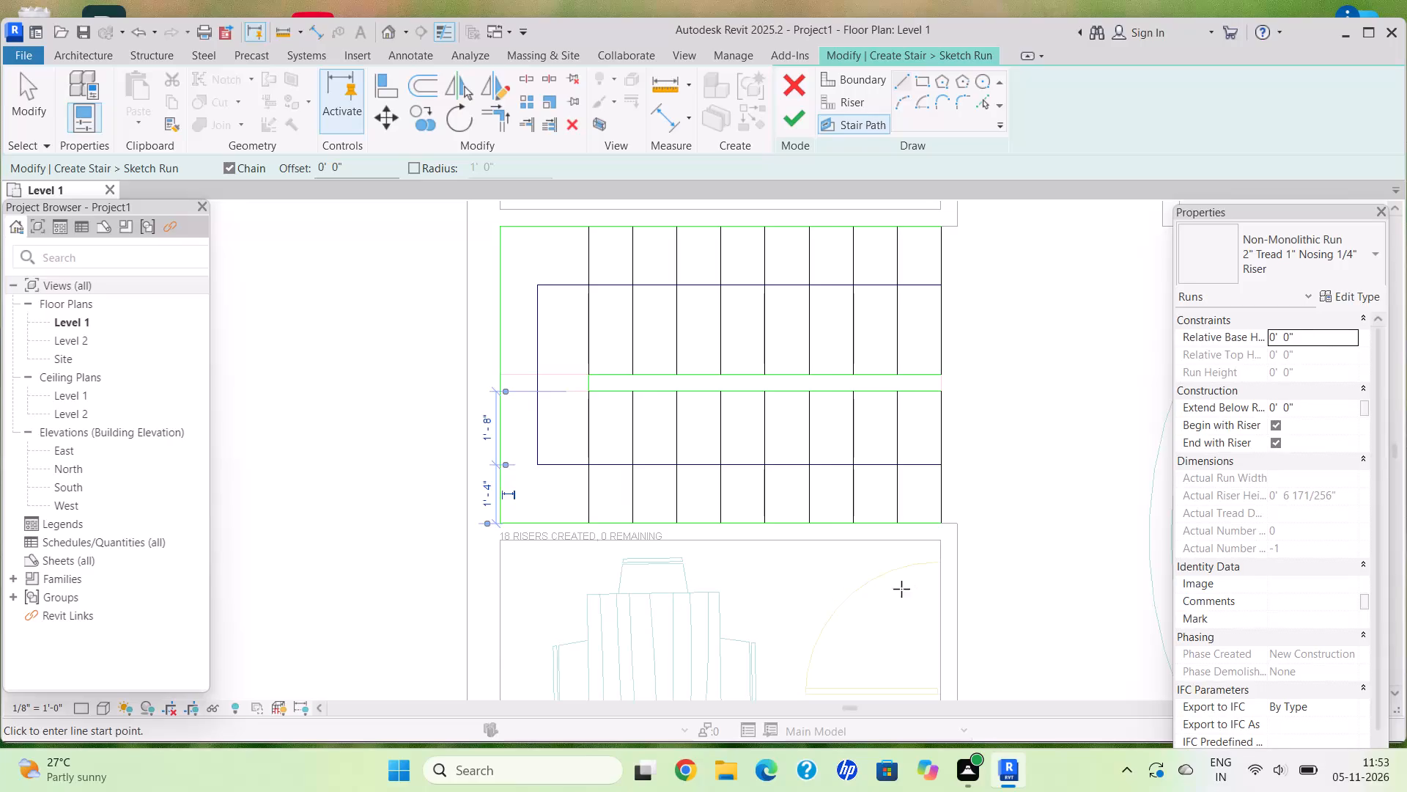
Finish the sketched run so the boundaries, risers and stair path form the U-shaped stair run.
{"action": "scroll", "coordinate": [649, 571], "scroll_direction": "down", "scroll_amount": 3}
{"action": "middle_click_drag", "start_coordinate": [678, 463], "coordinate": [682, 485]}
{"action": "middle_click", "coordinate": [682, 516]}
{"action": "scroll", "coordinate": [682, 539], "scroll_direction": "down", "scroll_amount": 4}
{"action": "middle_click_drag", "start_coordinate": [668, 532], "coordinate": [527, 436]}
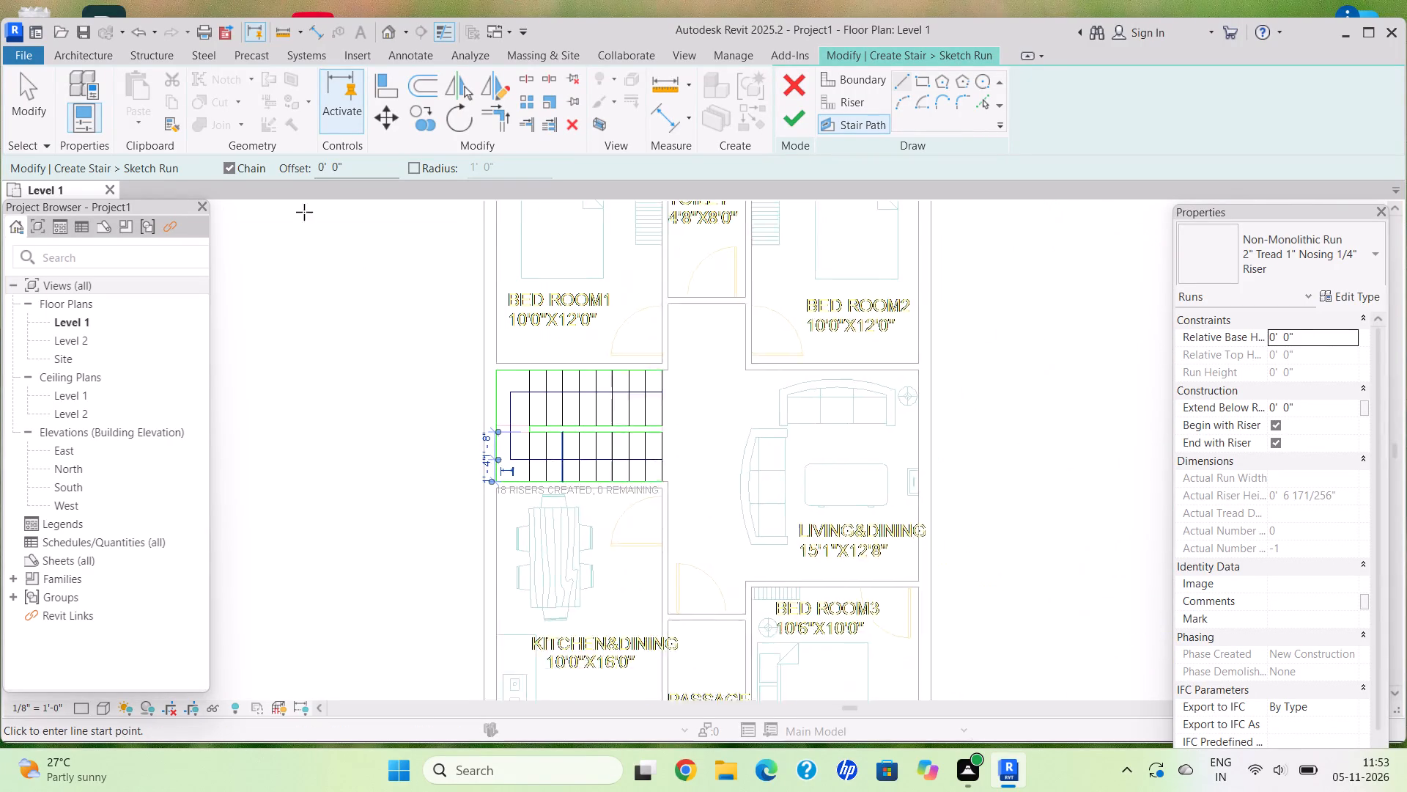
{"action": "left_click", "coordinate": [783, 120]}
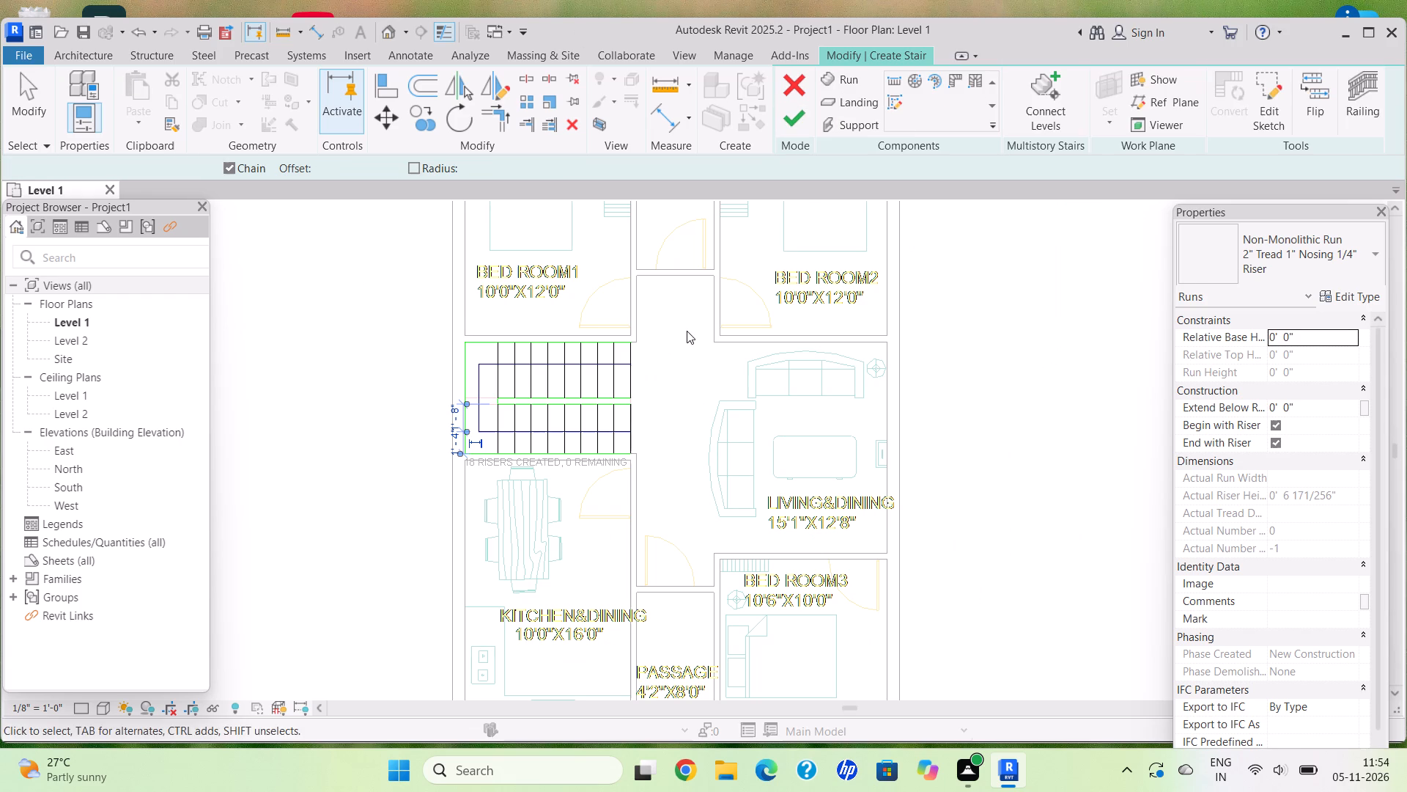
{"action": "middle_click_drag", "start_coordinate": [685, 337], "coordinate": [674, 377]}
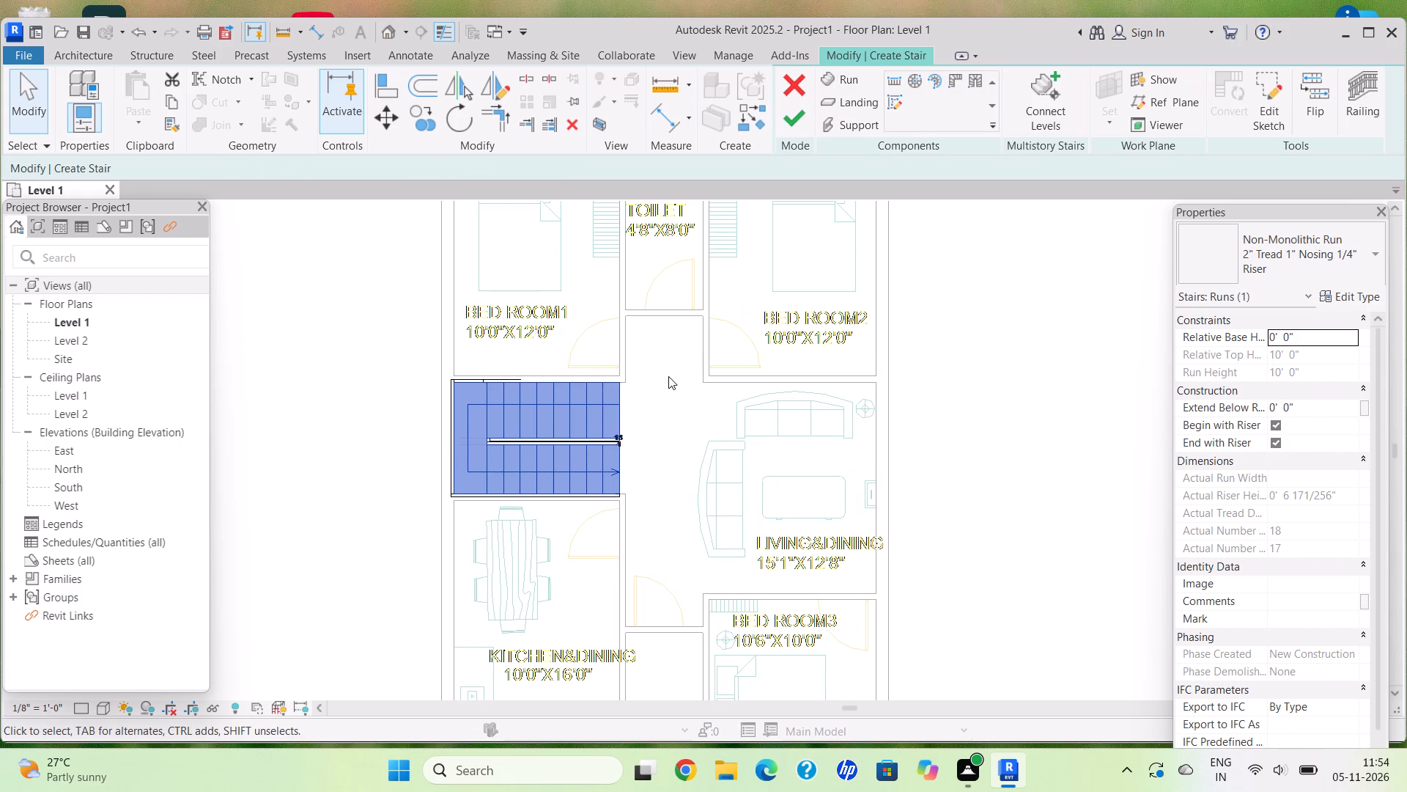
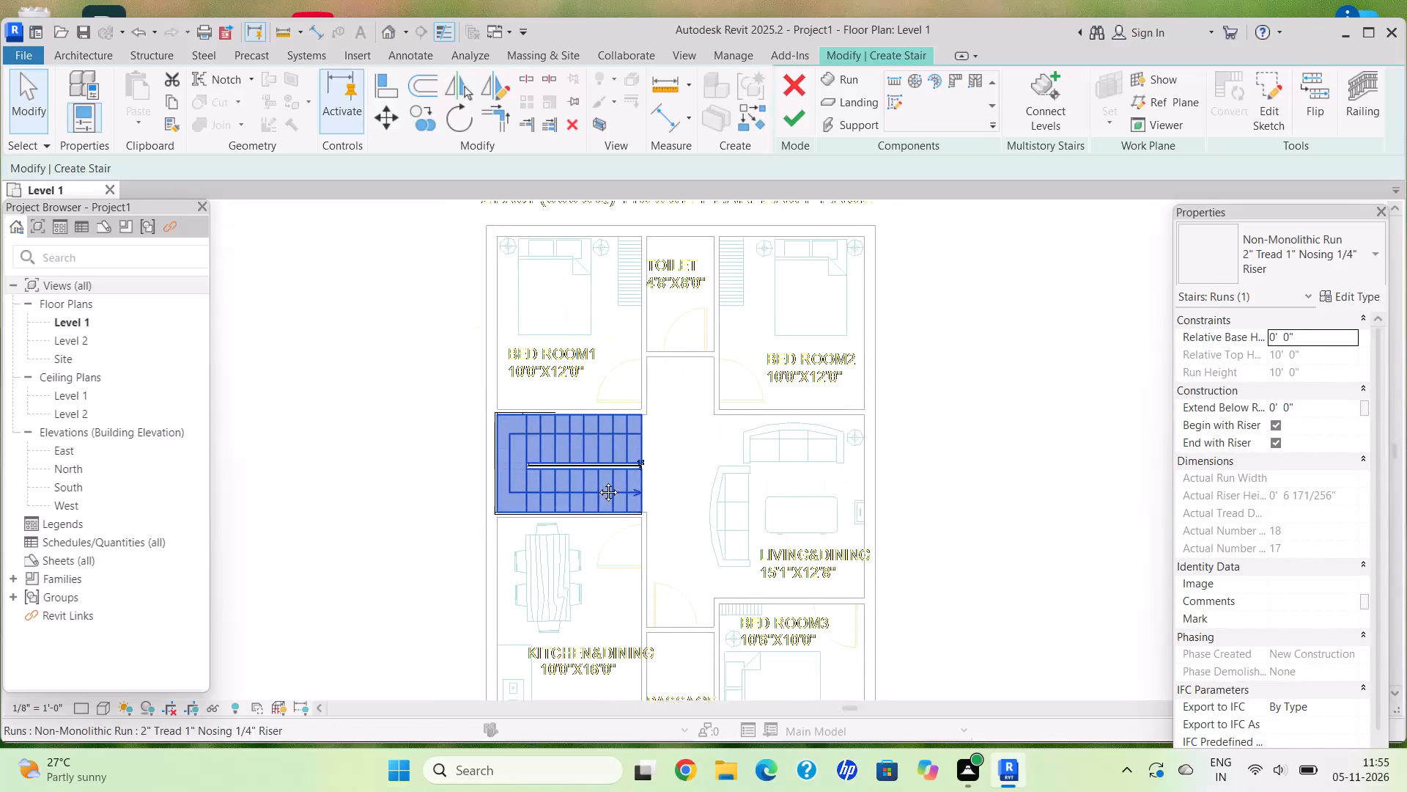
Finish the stair edit mode to create the U-shaped staircase in the Level 1 plan.
{"action": "middle_click", "coordinate": [599, 481]}
{"action": "left_click", "coordinate": [799, 121]}
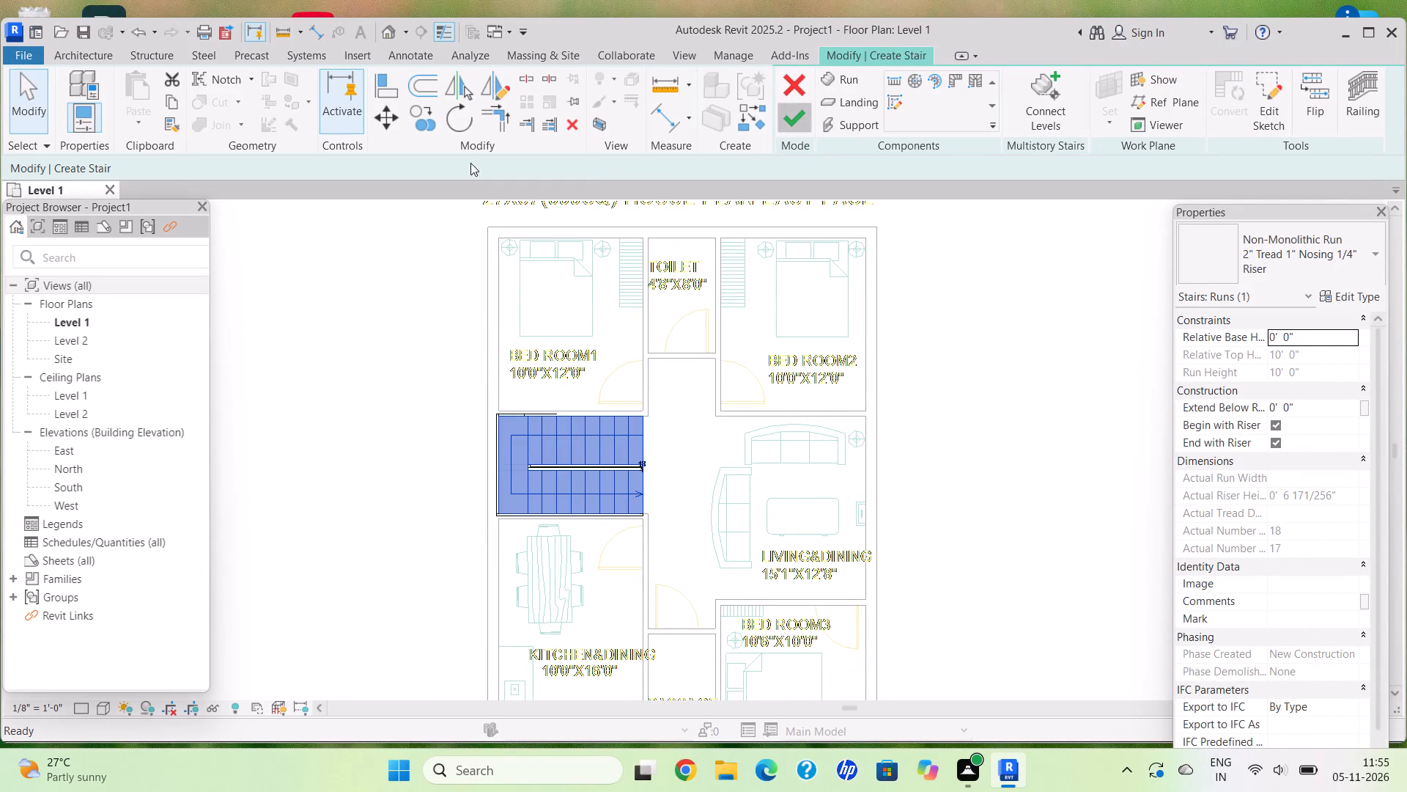
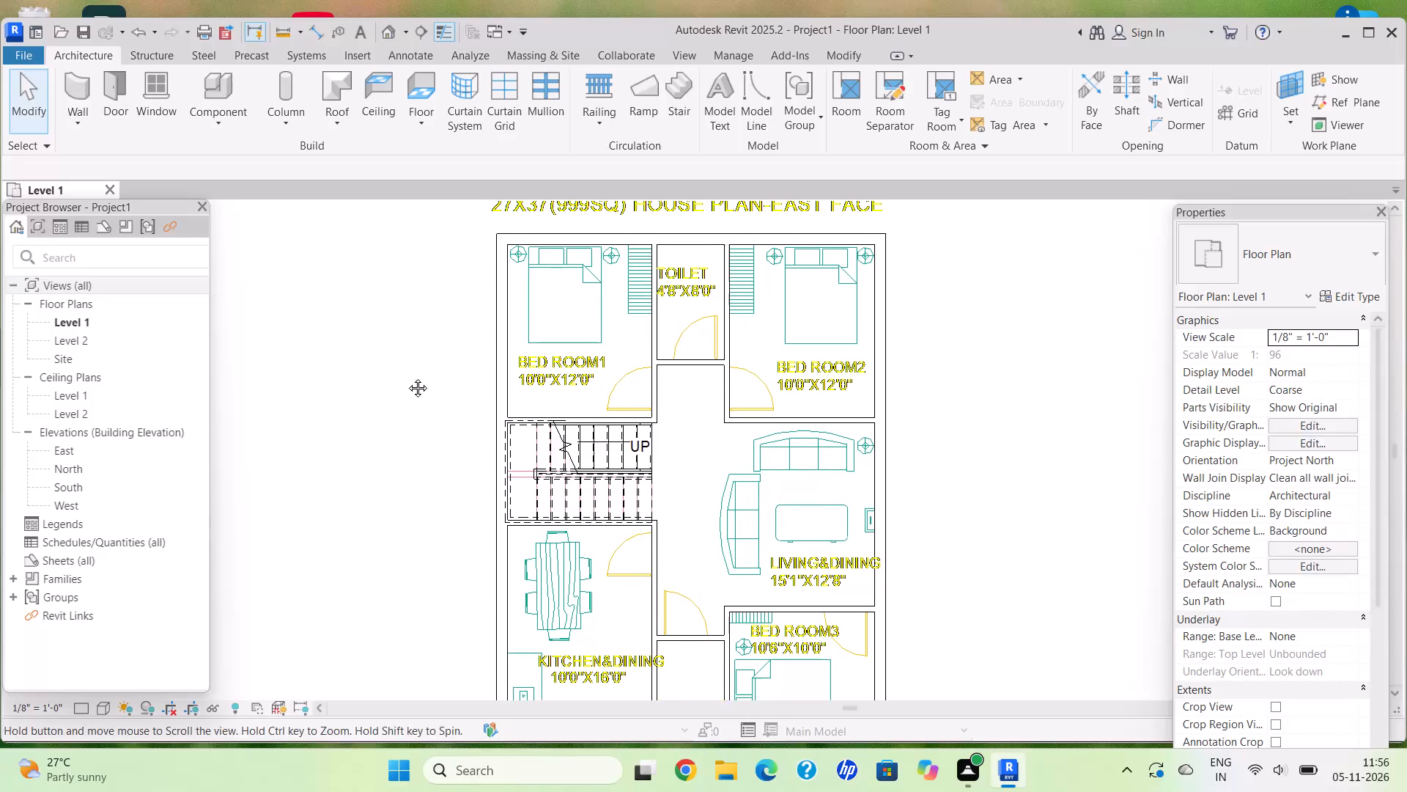
Start placing a component and load the Bed_17739 family from the beds folder.
{"action": "left_click", "coordinate": [213, 128]}
{"action": "left_click", "coordinate": [245, 151]}
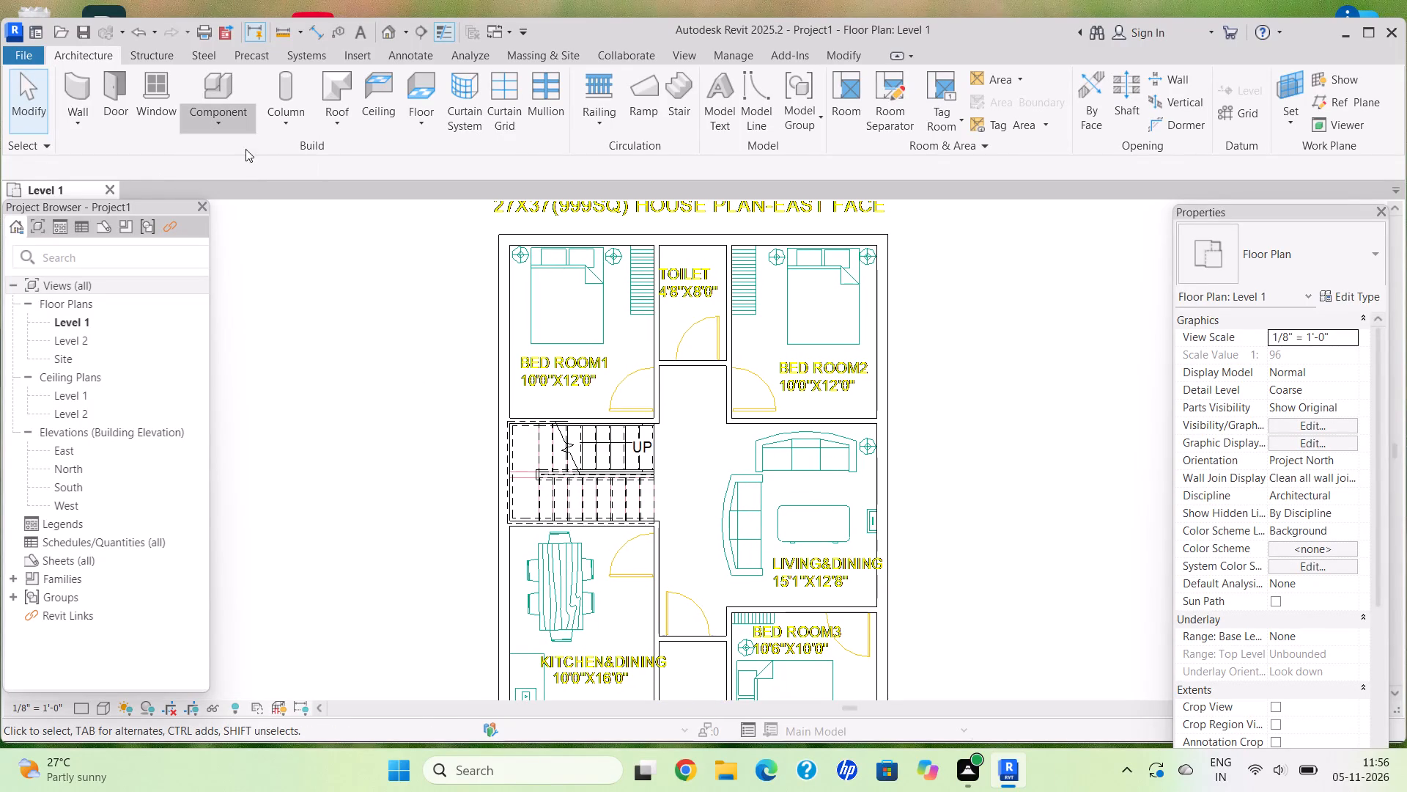
{"action": "left_click", "coordinate": [791, 109]}
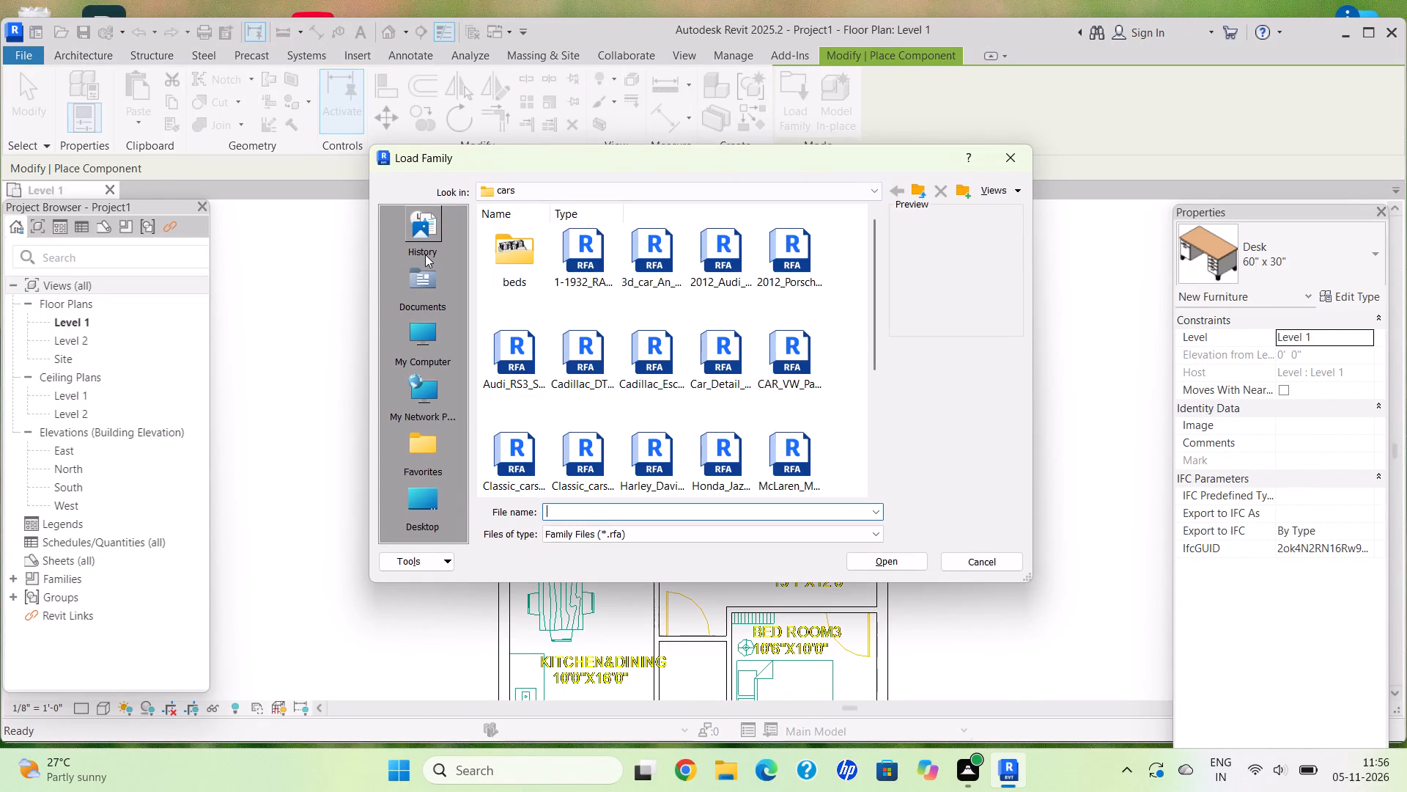
{"action": "double_click", "coordinate": [510, 251]}
{"action": "left_click", "coordinate": [570, 366]}
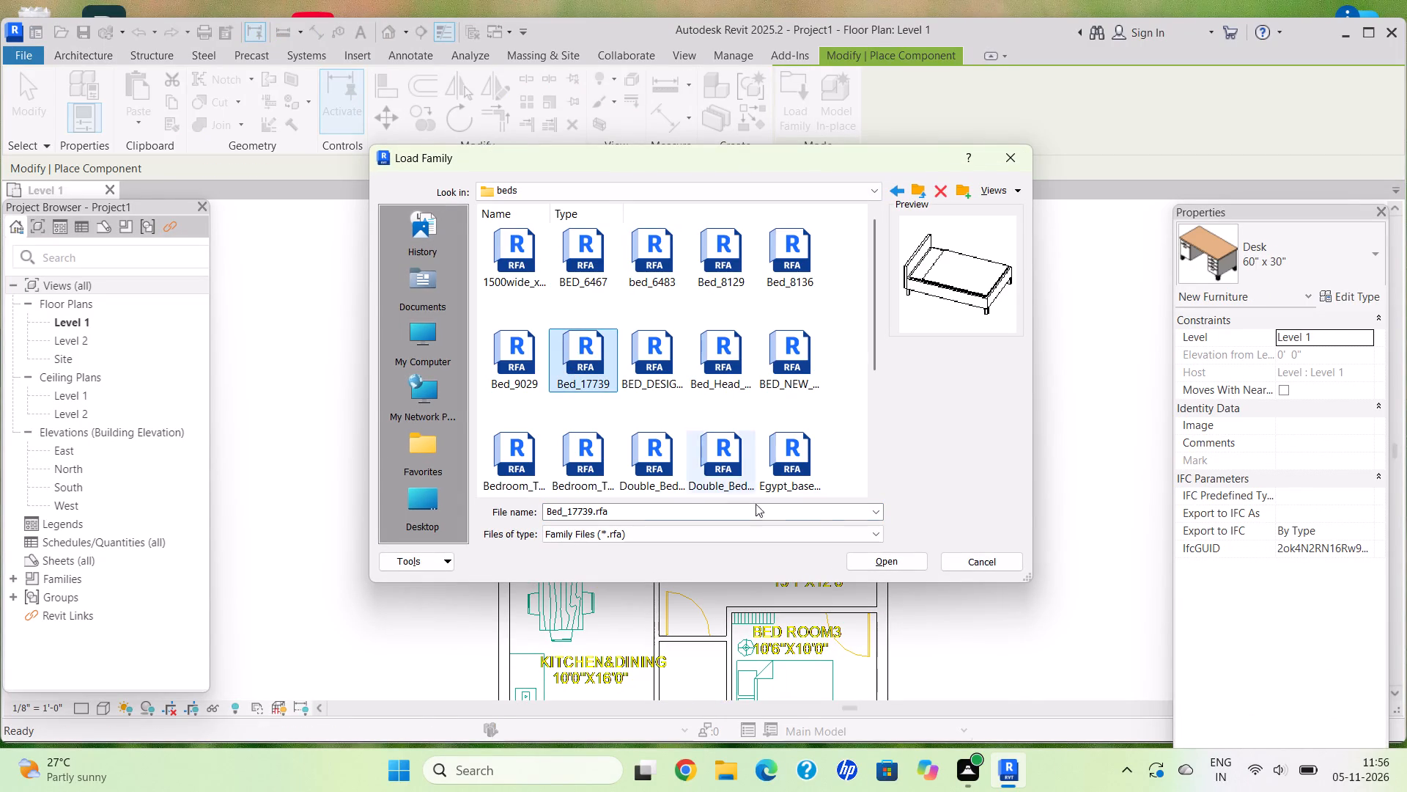
{"action": "left_click", "coordinate": [889, 565]}
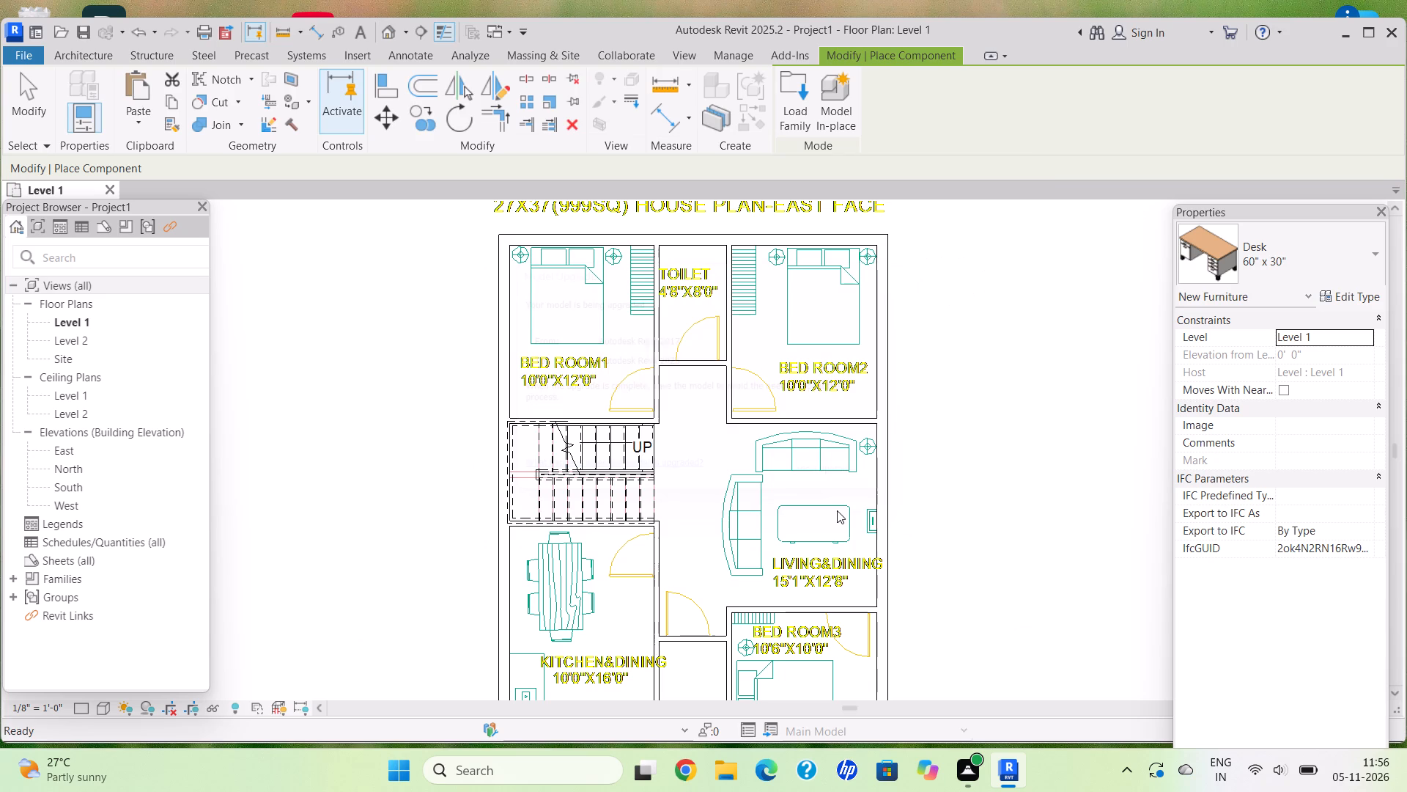
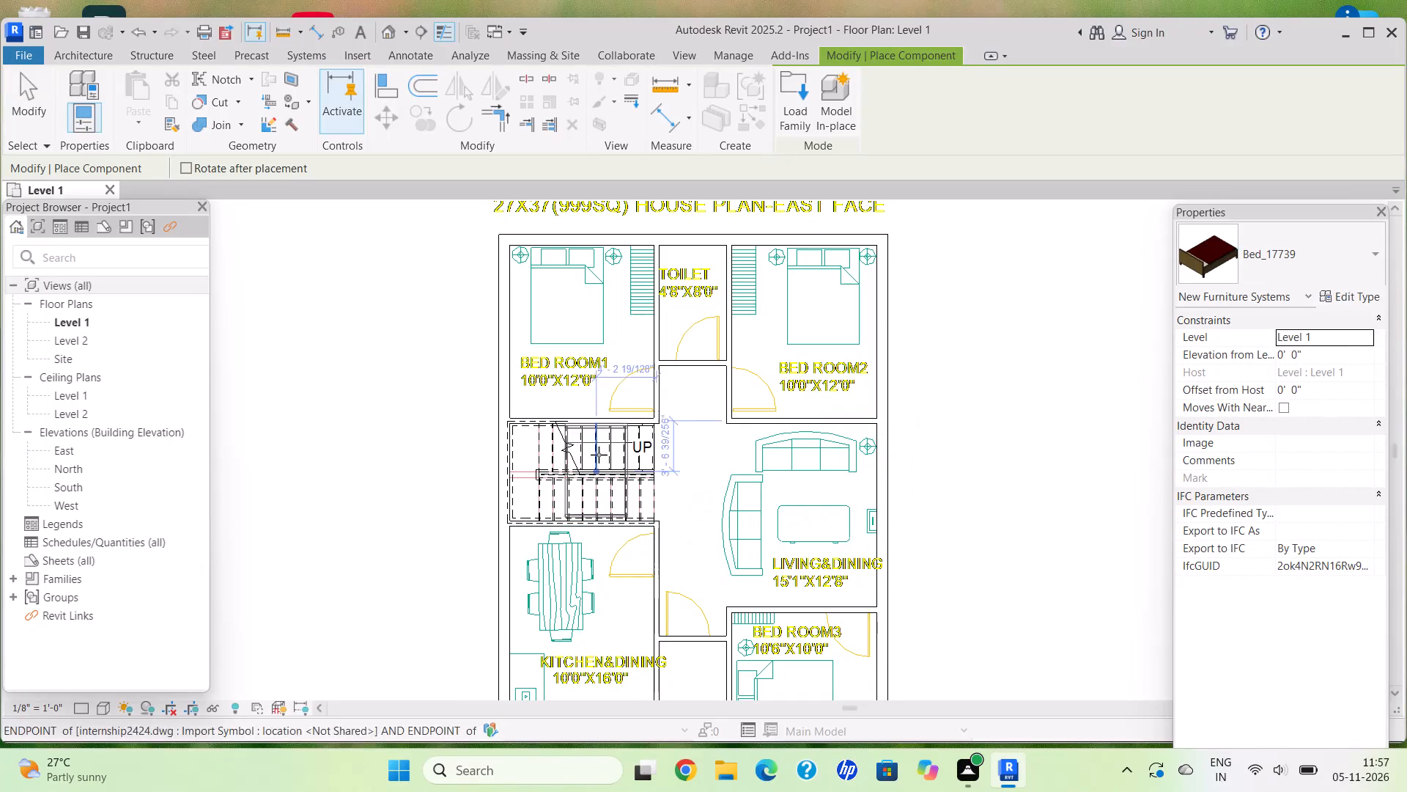
Place the Bed_17739 component over the plan's bed outline in BED ROOM1.
{"action": "middle_click_drag", "start_coordinate": [572, 323], "coordinate": [616, 456]}
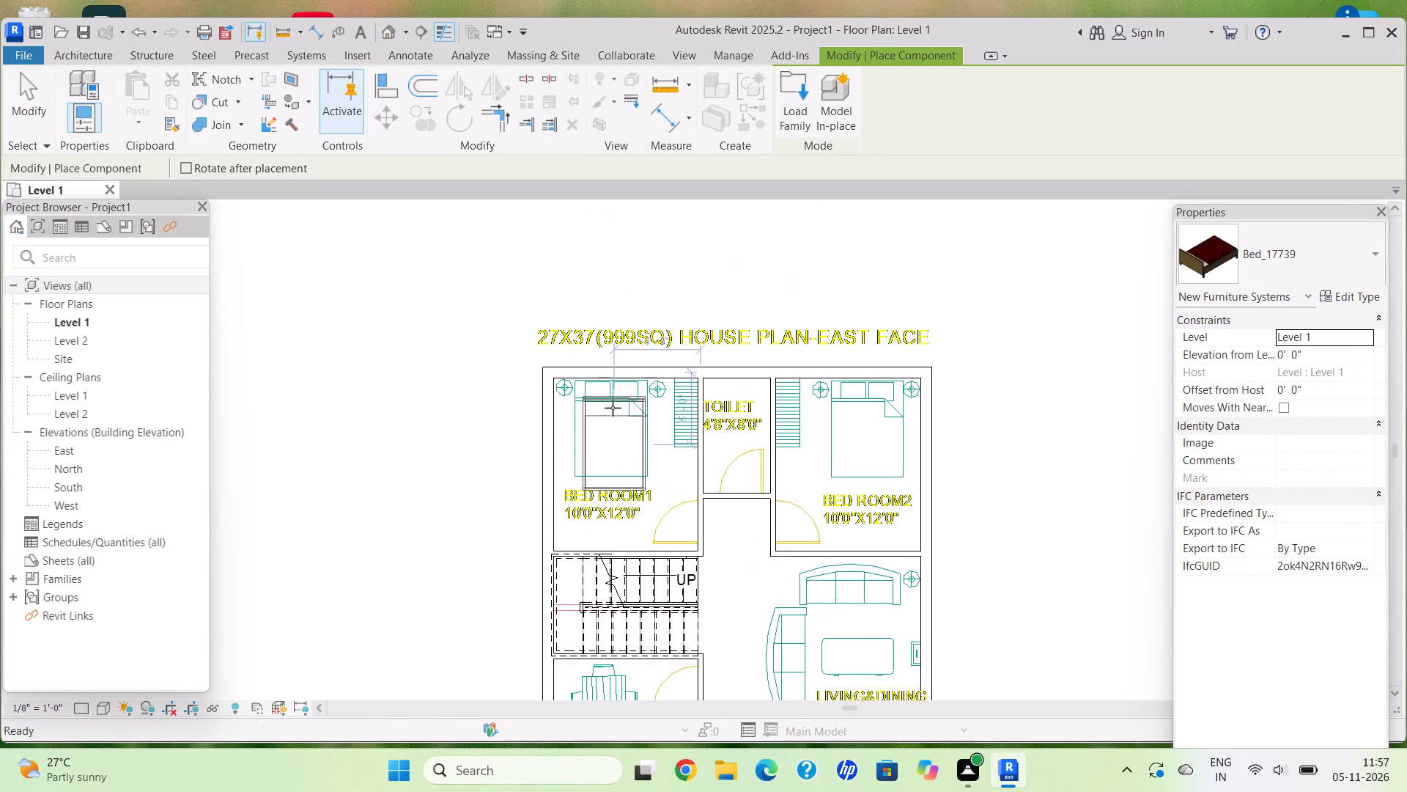
{"action": "scroll", "coordinate": [613, 406], "scroll_direction": "up", "scroll_amount": 11}
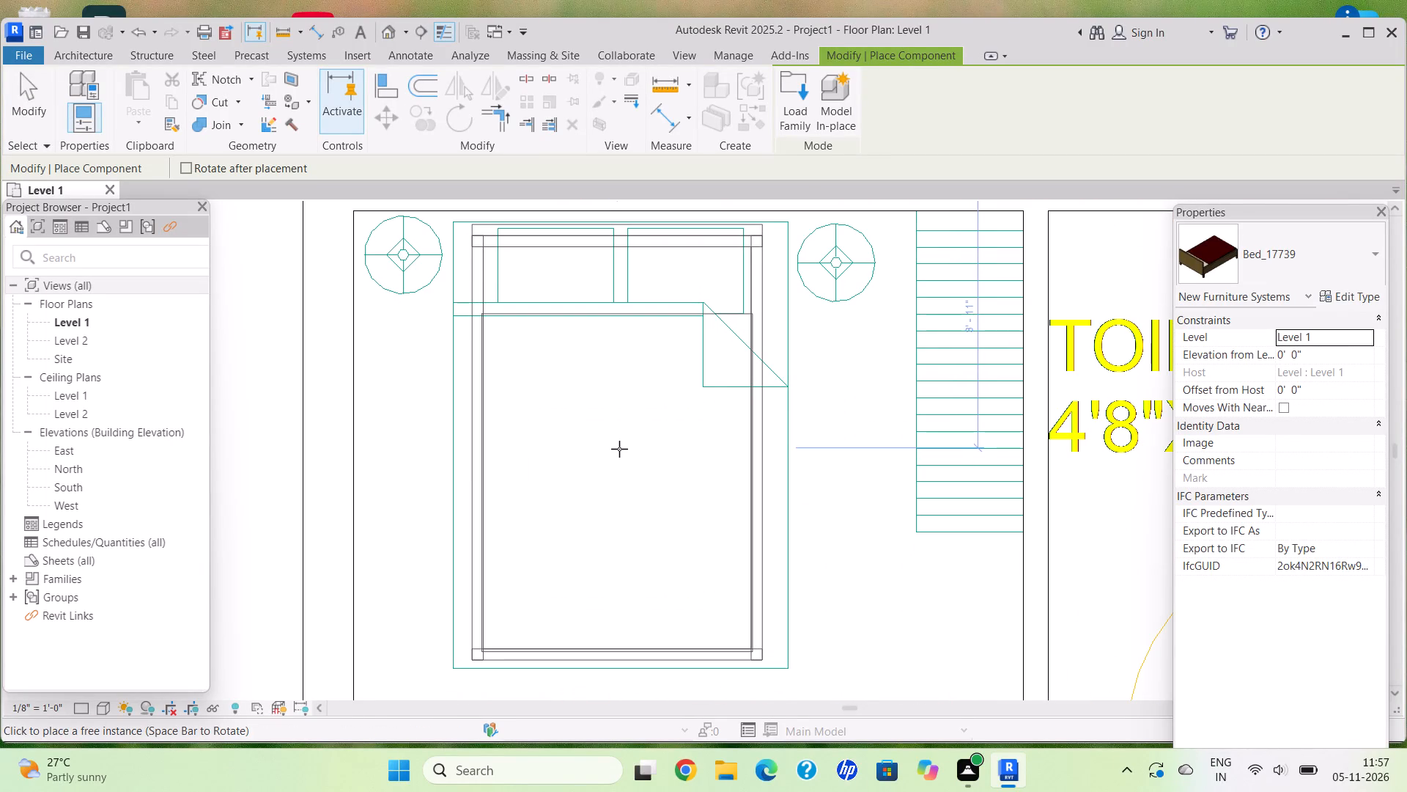
{"action": "left_click", "coordinate": [619, 449]}
Place a second Bed_17739 over the bed outline in BED ROOM2.
{"action": "scroll", "coordinate": [737, 527], "scroll_direction": "down", "scroll_amount": 5}
{"action": "middle_click_drag", "start_coordinate": [730, 523], "coordinate": [411, 496]}
{"action": "middle_click_drag", "start_coordinate": [662, 495], "coordinate": [433, 506]}
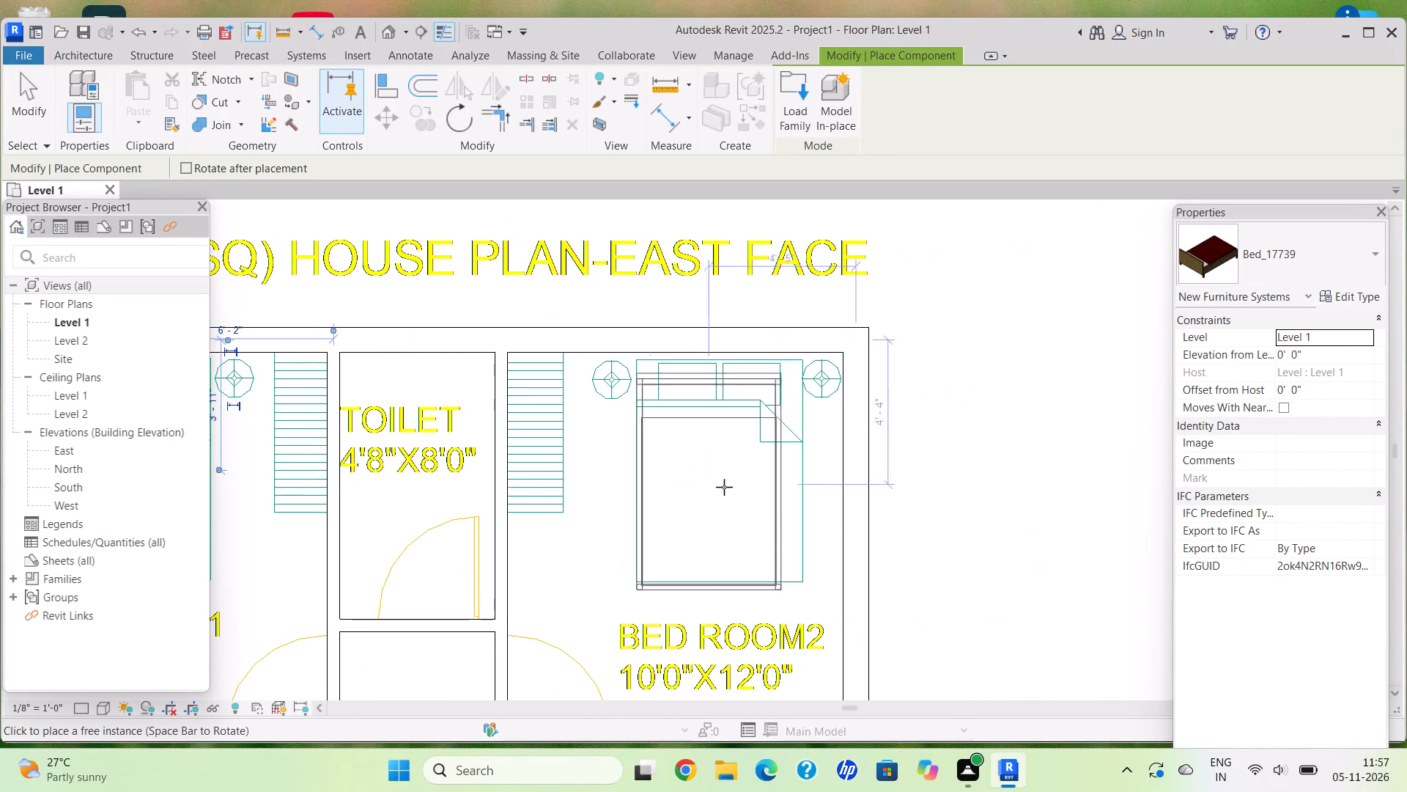
{"action": "scroll", "coordinate": [724, 487], "scroll_direction": "up", "scroll_amount": 7}
{"action": "scroll", "coordinate": [724, 481], "scroll_direction": "down", "scroll_amount": 2}
{"action": "middle_click_drag", "start_coordinate": [724, 481], "coordinate": [722, 510]}
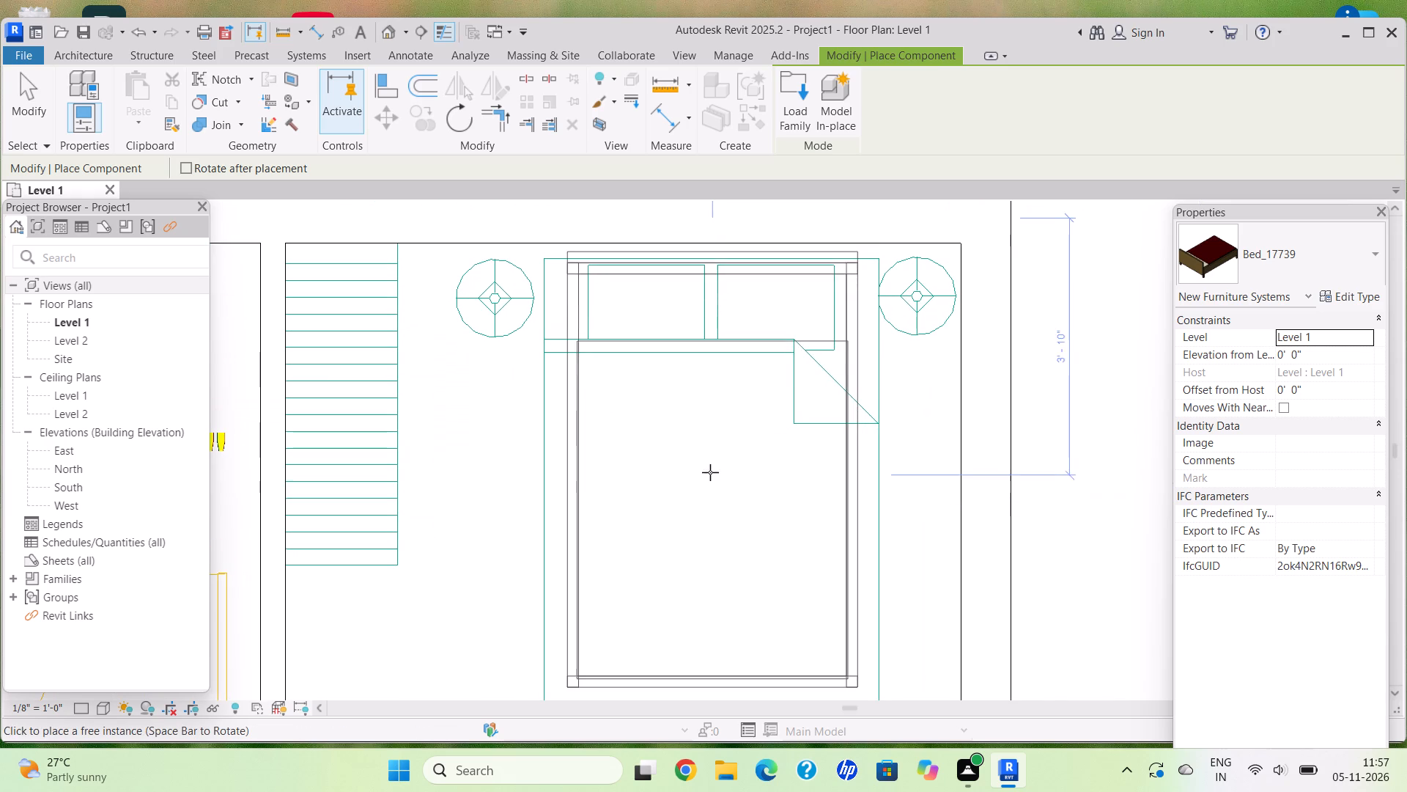
{"action": "left_click", "coordinate": [717, 494]}
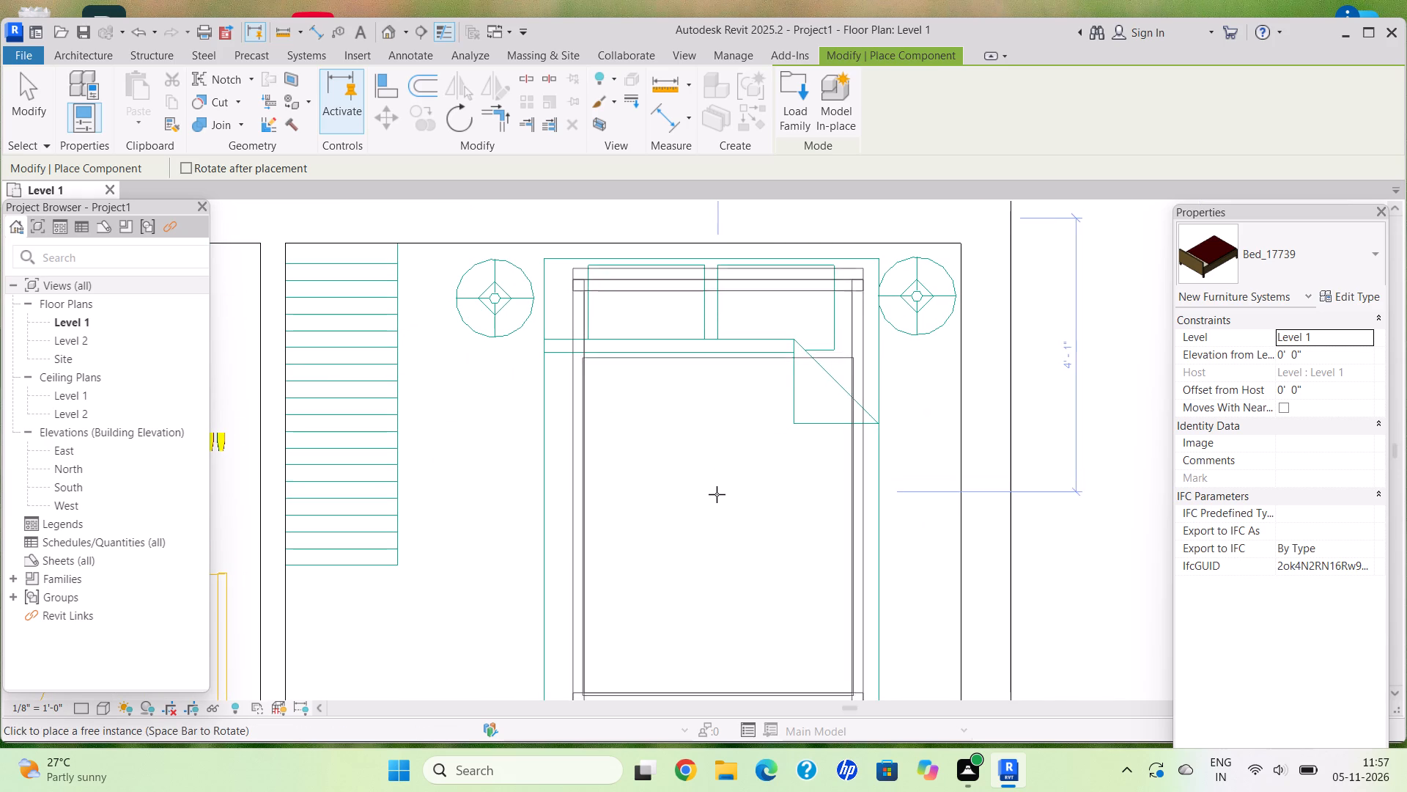
Place a third Bed_17739, rotated 90° to match the plan's bed outline in BED ROOM3, and finish placing beds.
{"action": "scroll", "coordinate": [799, 556], "scroll_direction": "down", "scroll_amount": 10}
{"action": "middle_click_drag", "start_coordinate": [794, 551], "coordinate": [782, 536]}
{"action": "middle_click_drag", "start_coordinate": [772, 522], "coordinate": [745, 483]}
{"action": "middle_click_drag", "start_coordinate": [730, 454], "coordinate": [723, 442]}
{"action": "middle_click_drag", "start_coordinate": [695, 606], "coordinate": [713, 425]}
{"action": "middle_click_drag", "start_coordinate": [671, 577], "coordinate": [703, 390]}
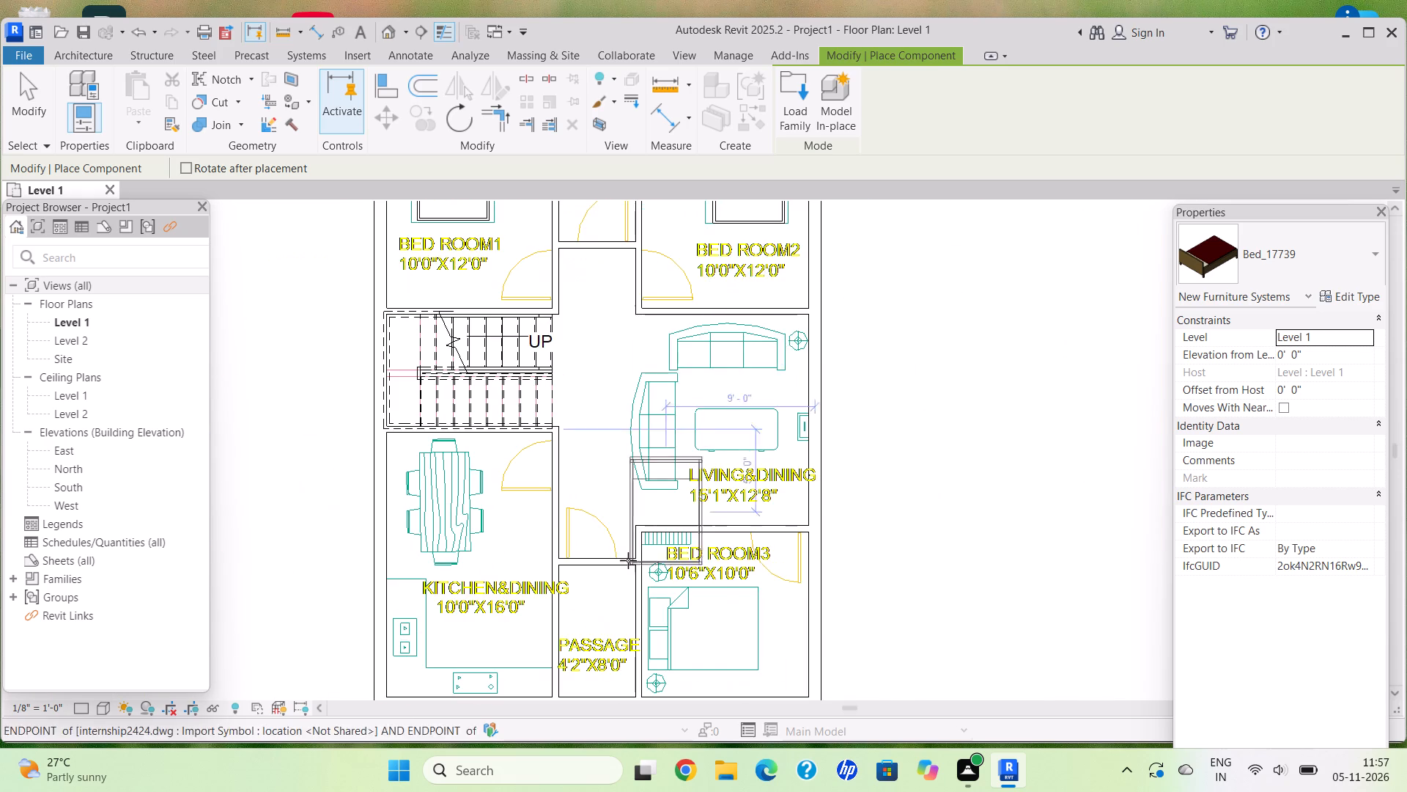
{"action": "middle_click_drag", "start_coordinate": [616, 578], "coordinate": [643, 429]}
{"action": "scroll", "coordinate": [706, 505], "scroll_direction": "up", "scroll_amount": 11}
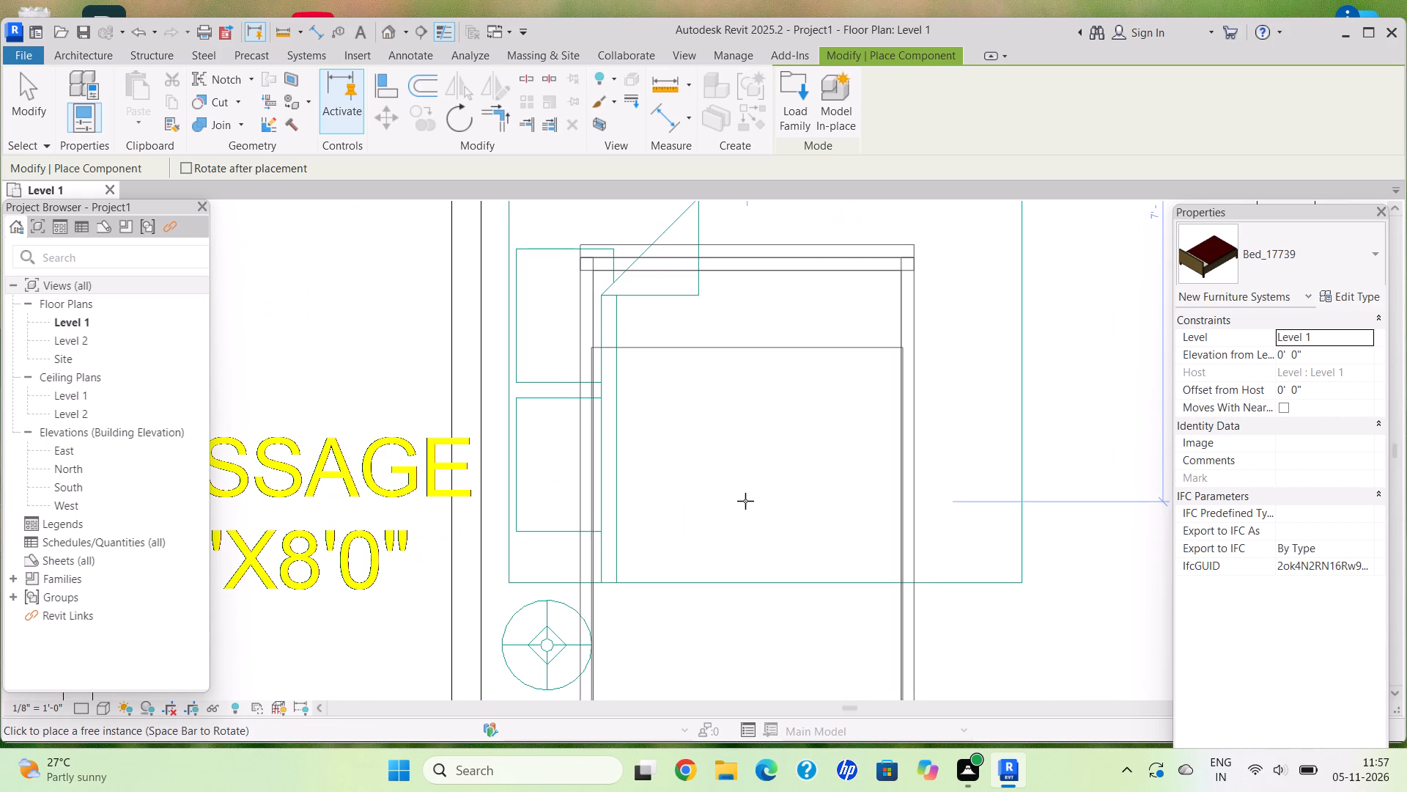
{"action": "key", "text": "space"}
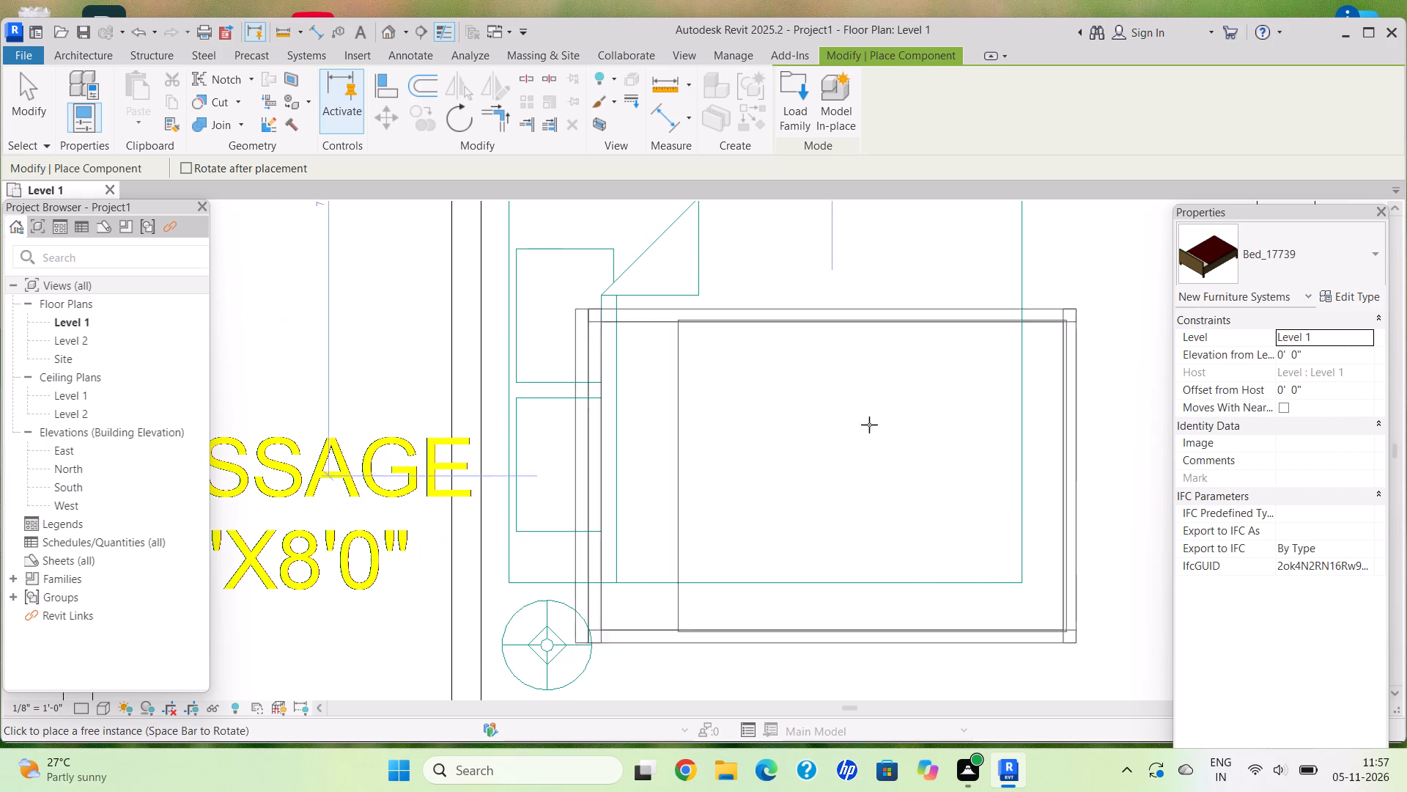
{"action": "scroll", "coordinate": [868, 394], "scroll_direction": "down", "scroll_amount": 1}
{"action": "middle_click_drag", "start_coordinate": [843, 408], "coordinate": [827, 477]}
{"action": "scroll", "coordinate": [829, 491], "scroll_direction": "down", "scroll_amount": 1}
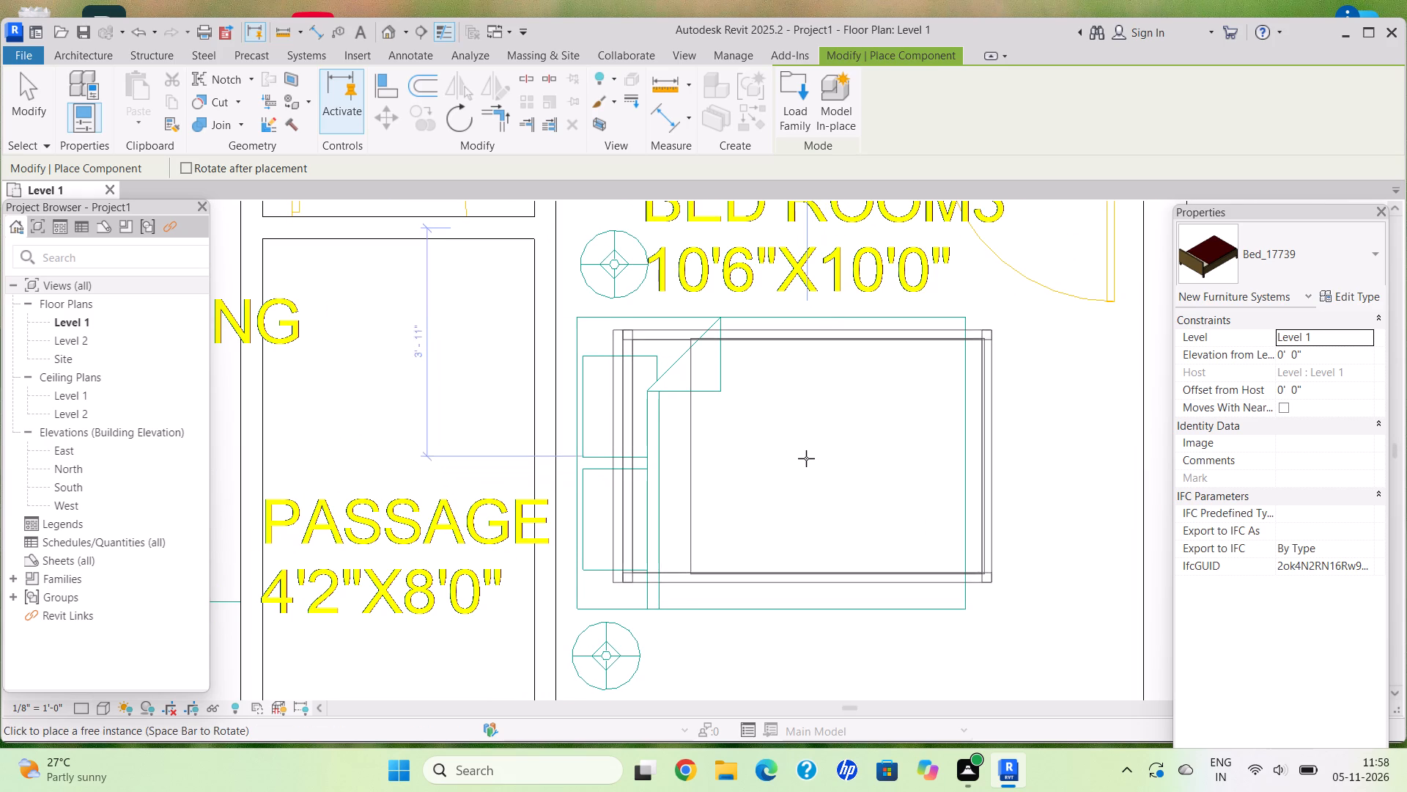
{"action": "left_click", "coordinate": [797, 460]}
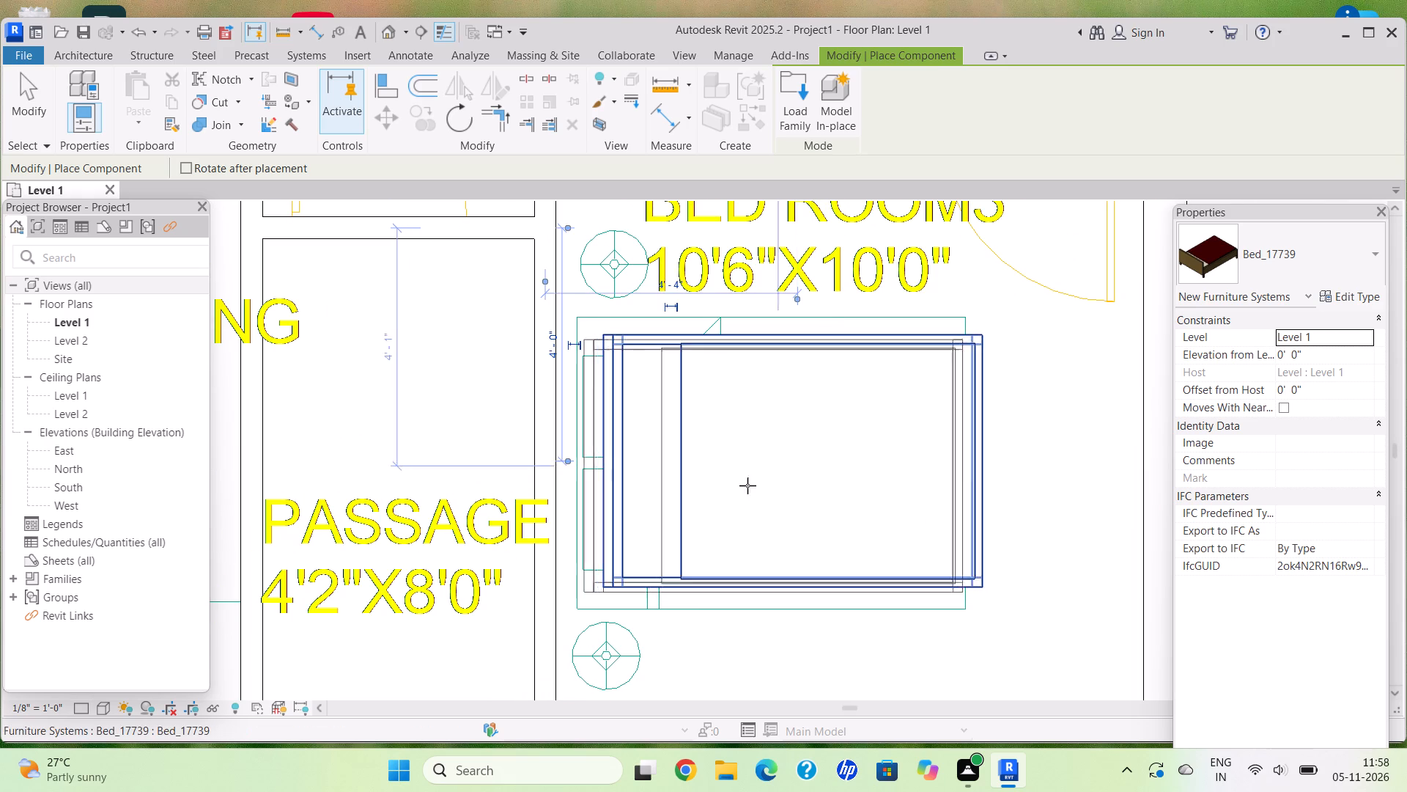
{"action": "scroll", "coordinate": [741, 499], "scroll_direction": "down", "scroll_amount": 10}
{"action": "middle_click_drag", "start_coordinate": [540, 429], "coordinate": [651, 507]}
{"action": "middle_click_drag", "start_coordinate": [561, 405], "coordinate": [621, 498]}
{"action": "middle_click_drag", "start_coordinate": [750, 428], "coordinate": [752, 486]}
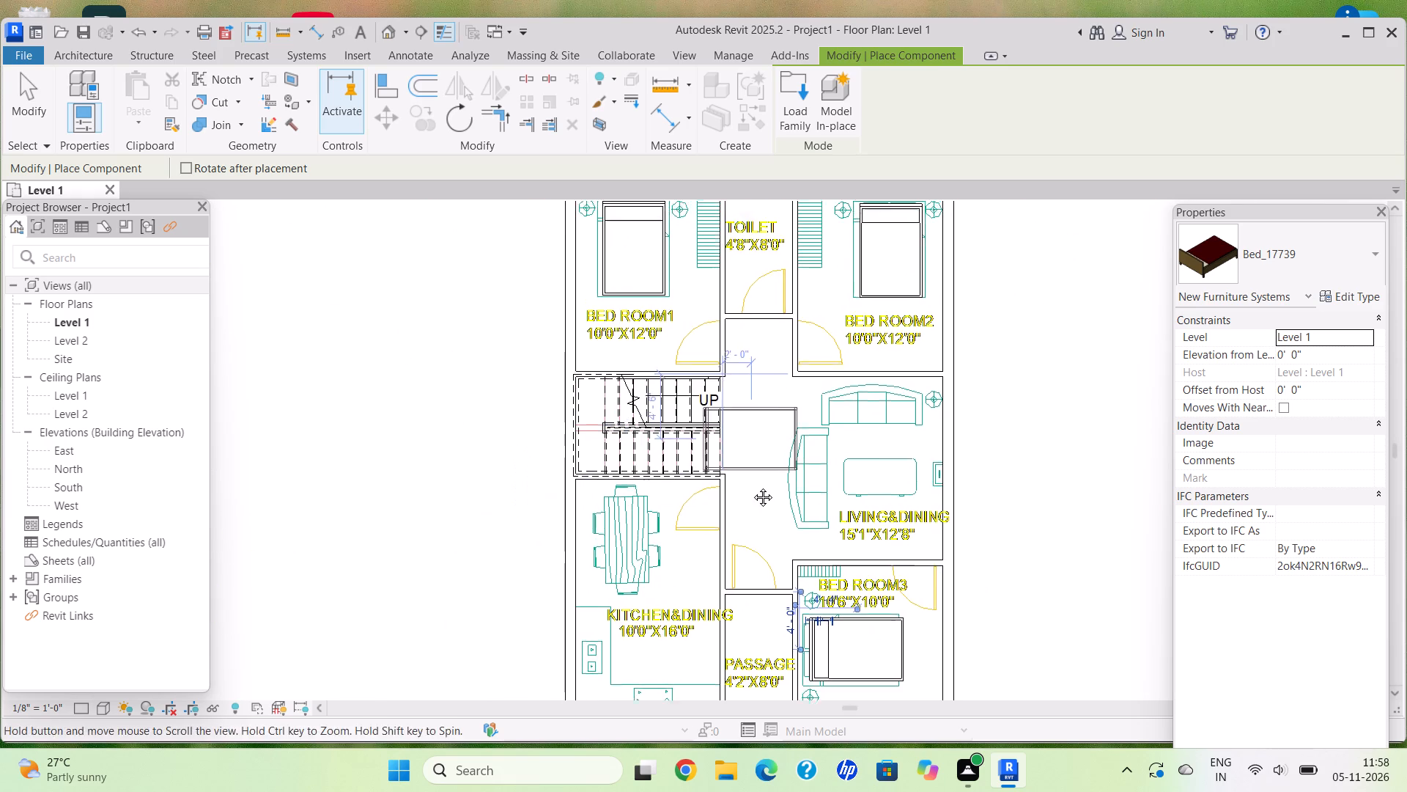
{"action": "middle_click_drag", "start_coordinate": [752, 486], "coordinate": [750, 494]}
{"action": "key", "text": "Escape"}
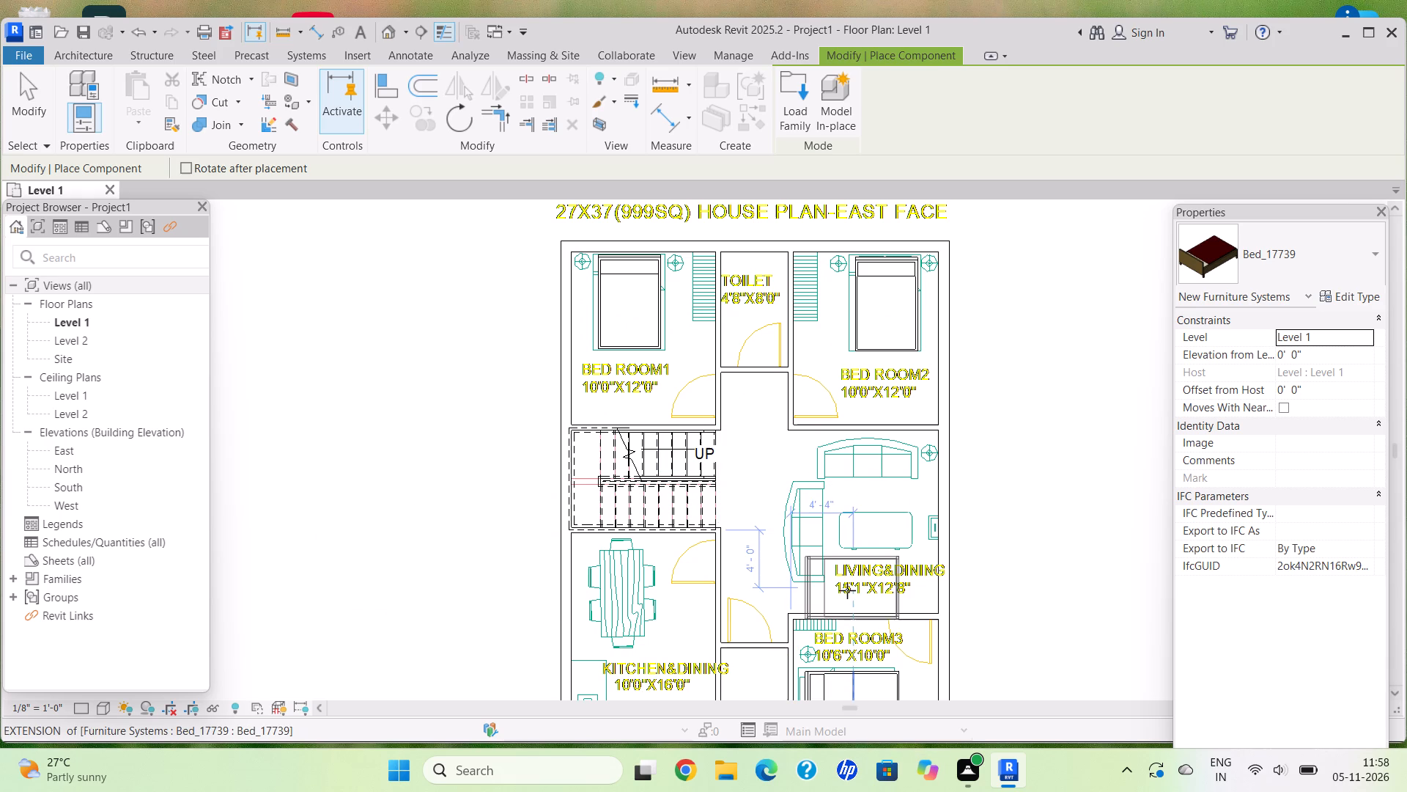
{"action": "key", "text": "Escape"}
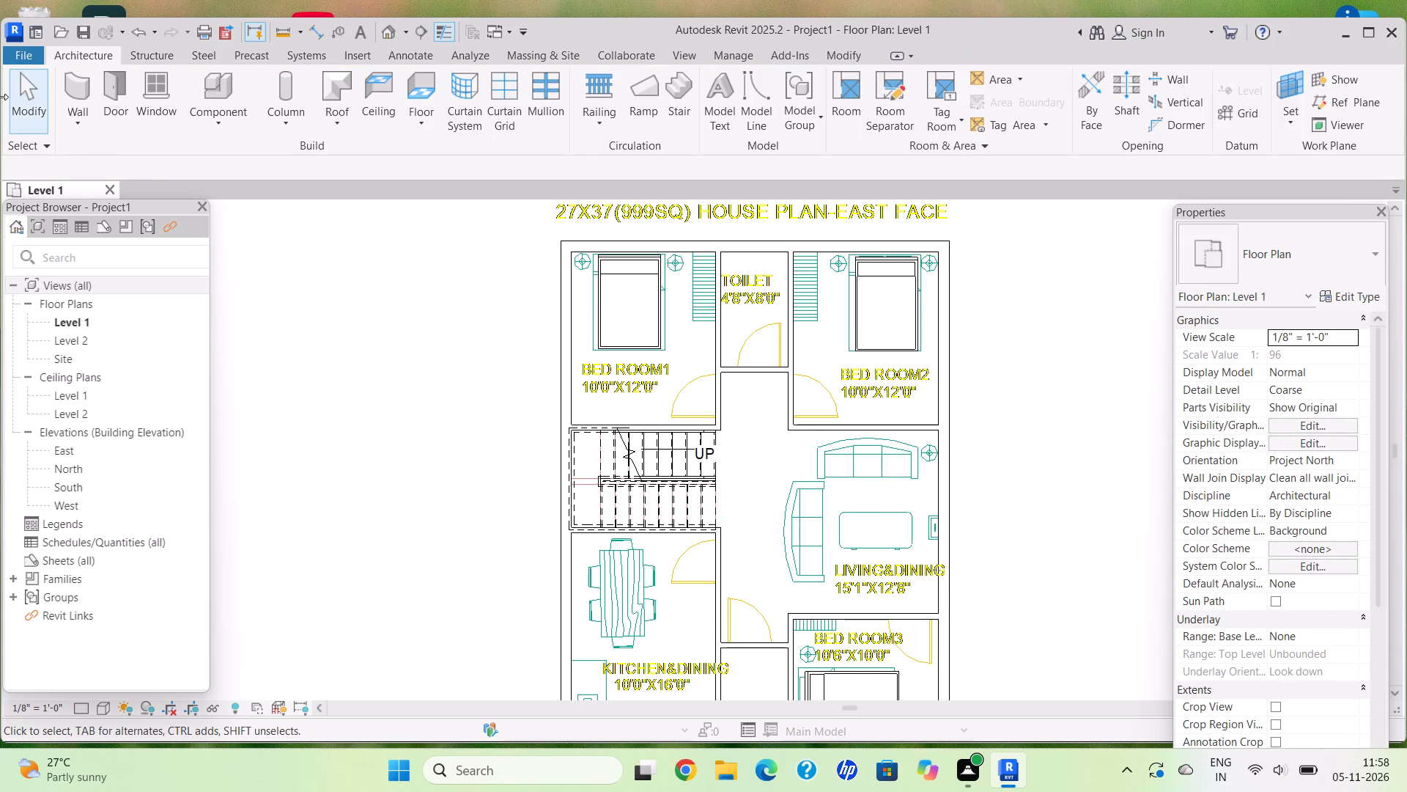
Start placing another component and open the SHUBHAM CITY folder to load a new family.
{"action": "left_click", "coordinate": [216, 131]}
{"action": "left_click", "coordinate": [274, 162]}
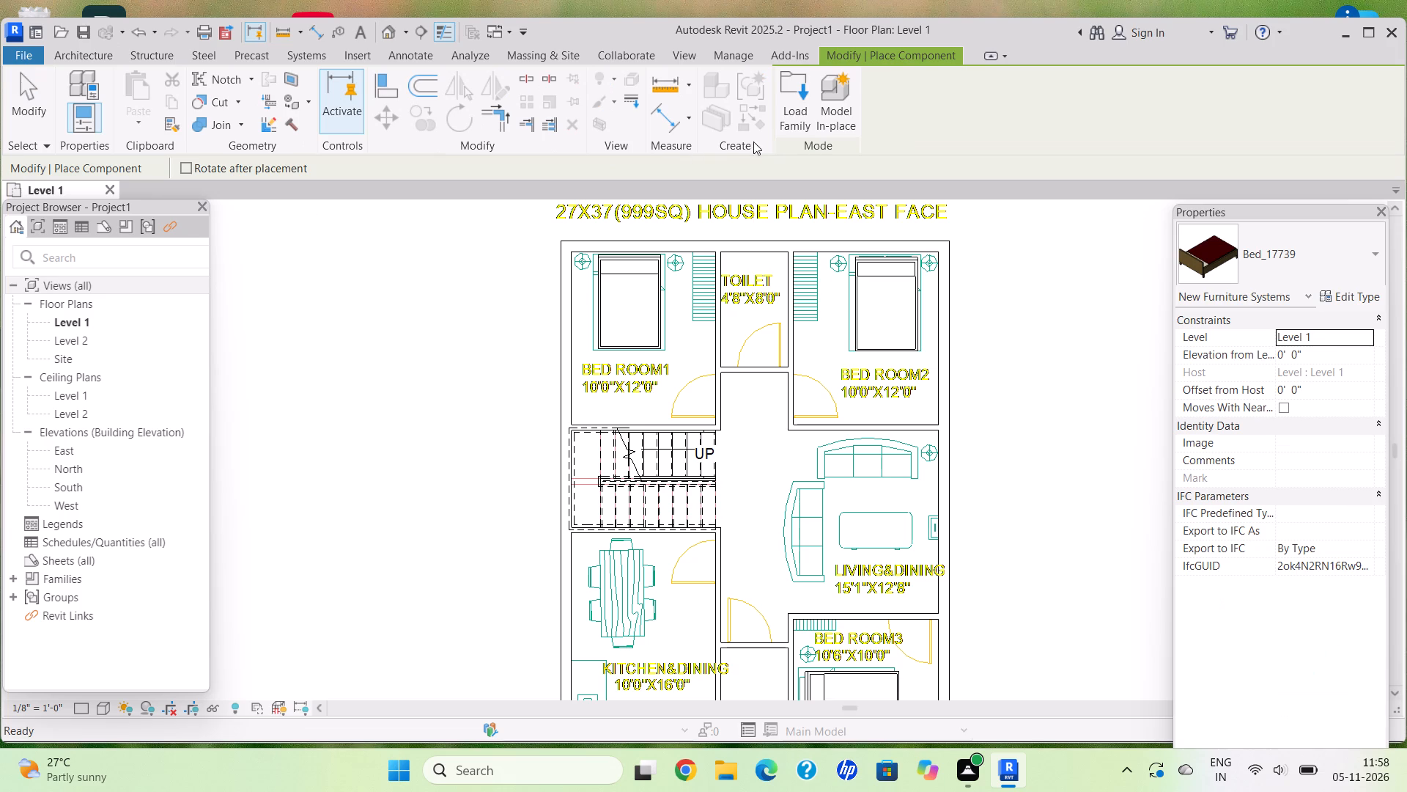
{"action": "left_click", "coordinate": [808, 131]}
{"action": "double_click", "coordinate": [408, 276]}
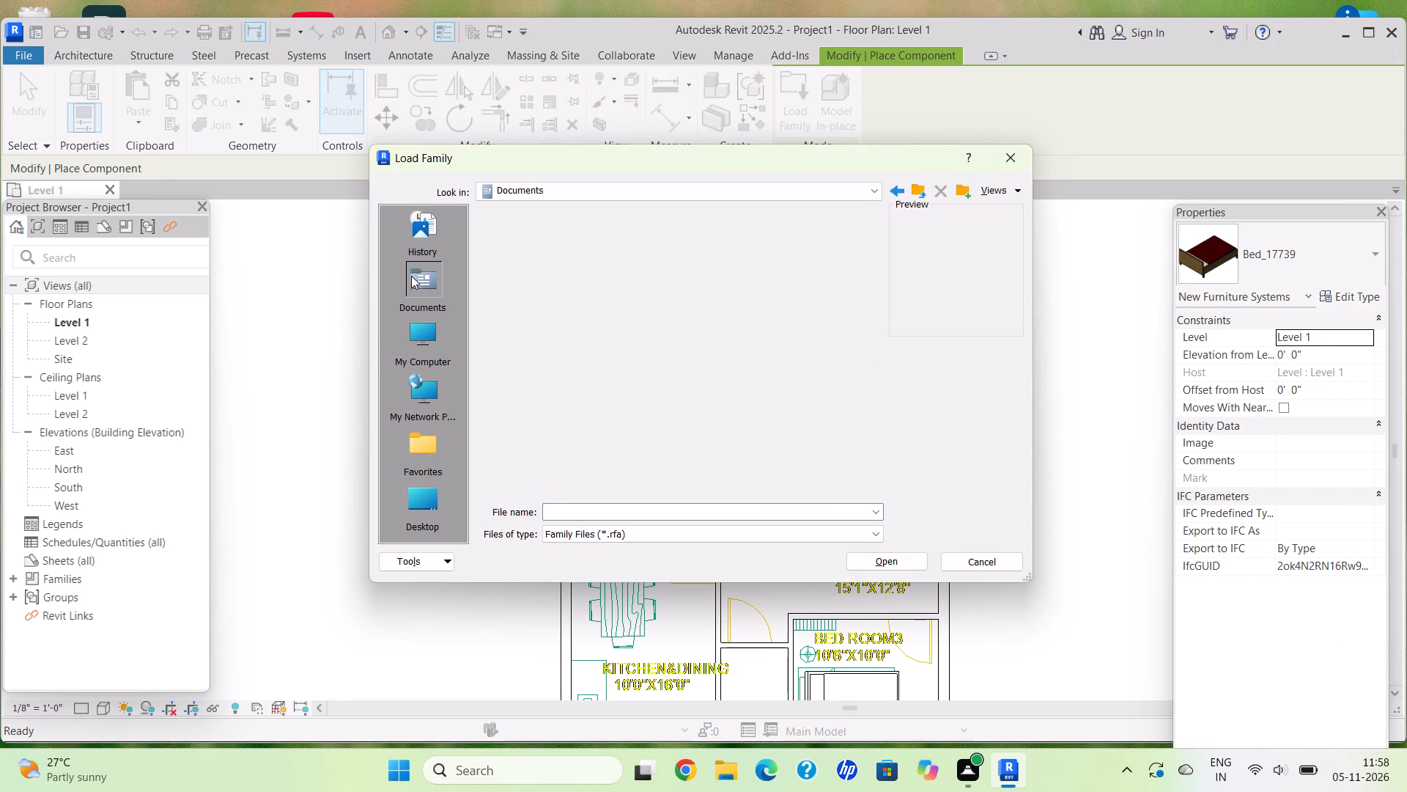
{"action": "double_click", "coordinate": [788, 371]}
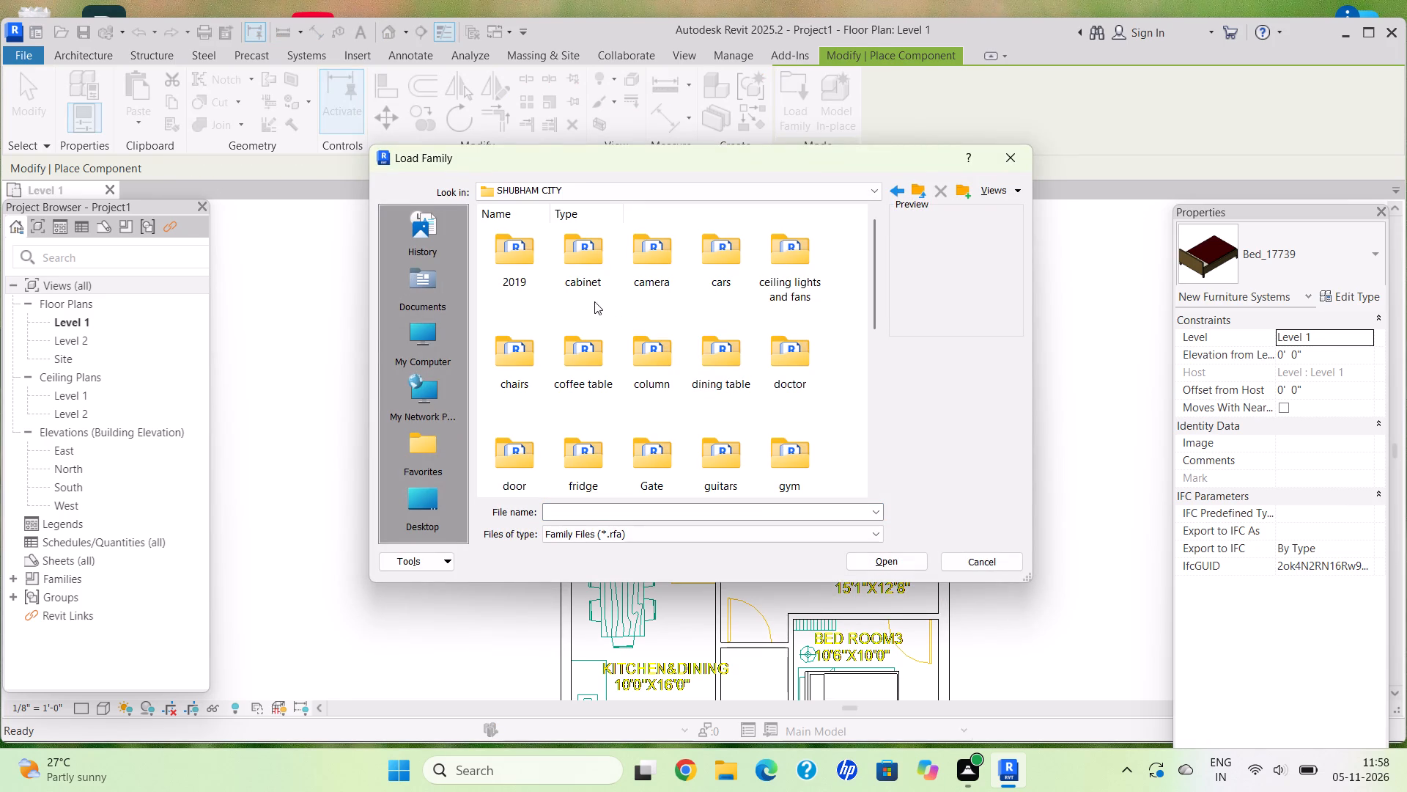
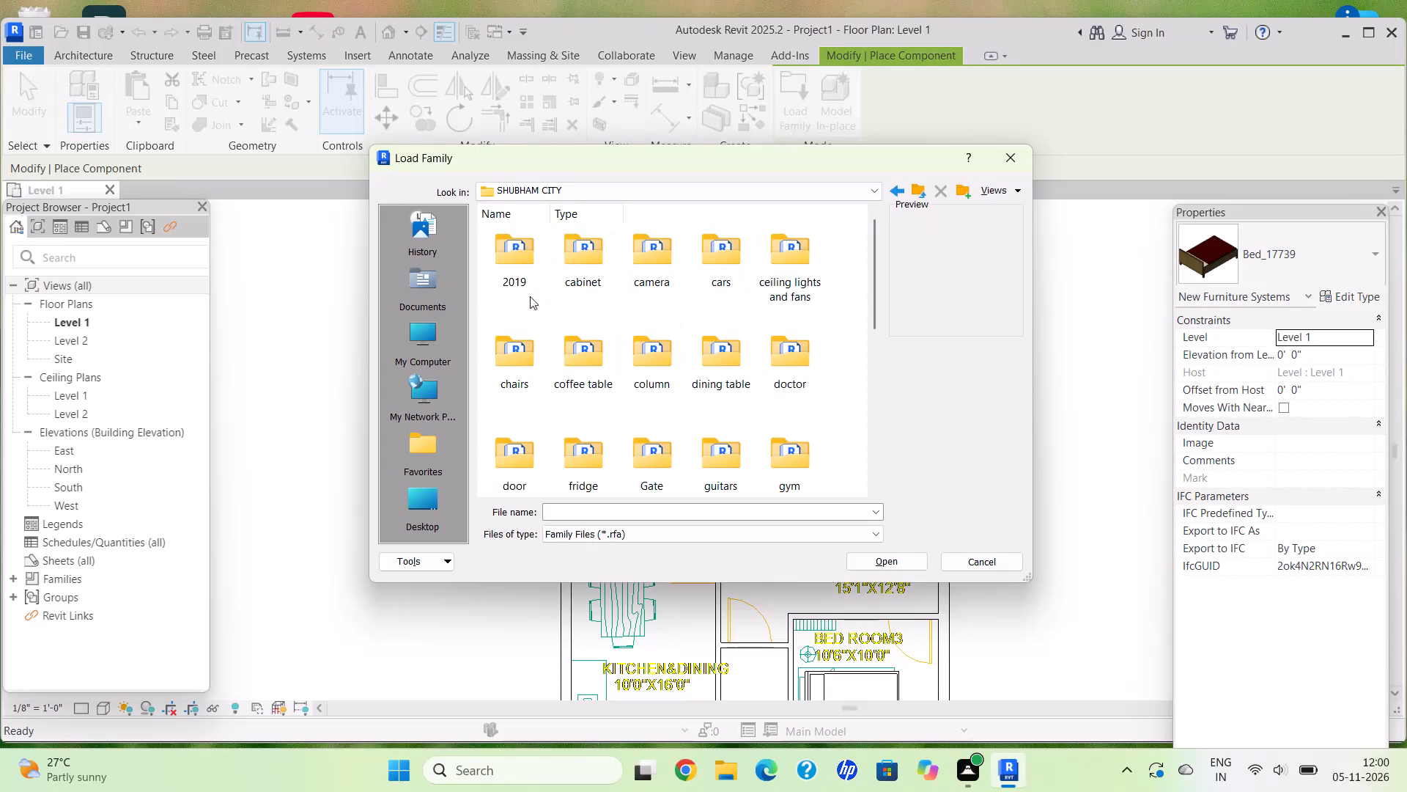
Load the sixth family file, a Dining_Tab… model just before Dinning_Ro…, from the dining table folder in SHUBHAM CITY.
{"action": "left_click", "coordinate": [588, 276]}
{"action": "left_click", "coordinate": [628, 276]}
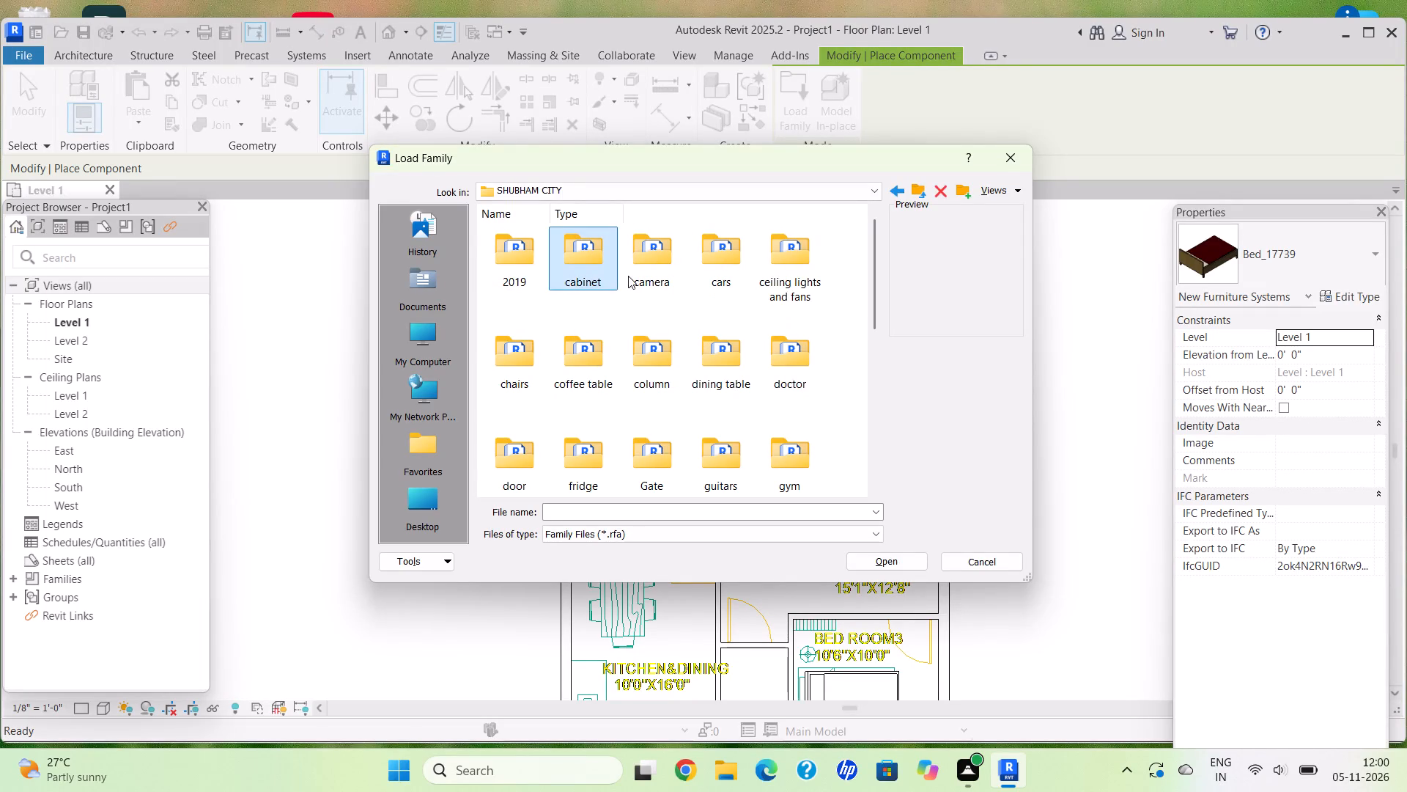
{"action": "left_click", "coordinate": [717, 268]}
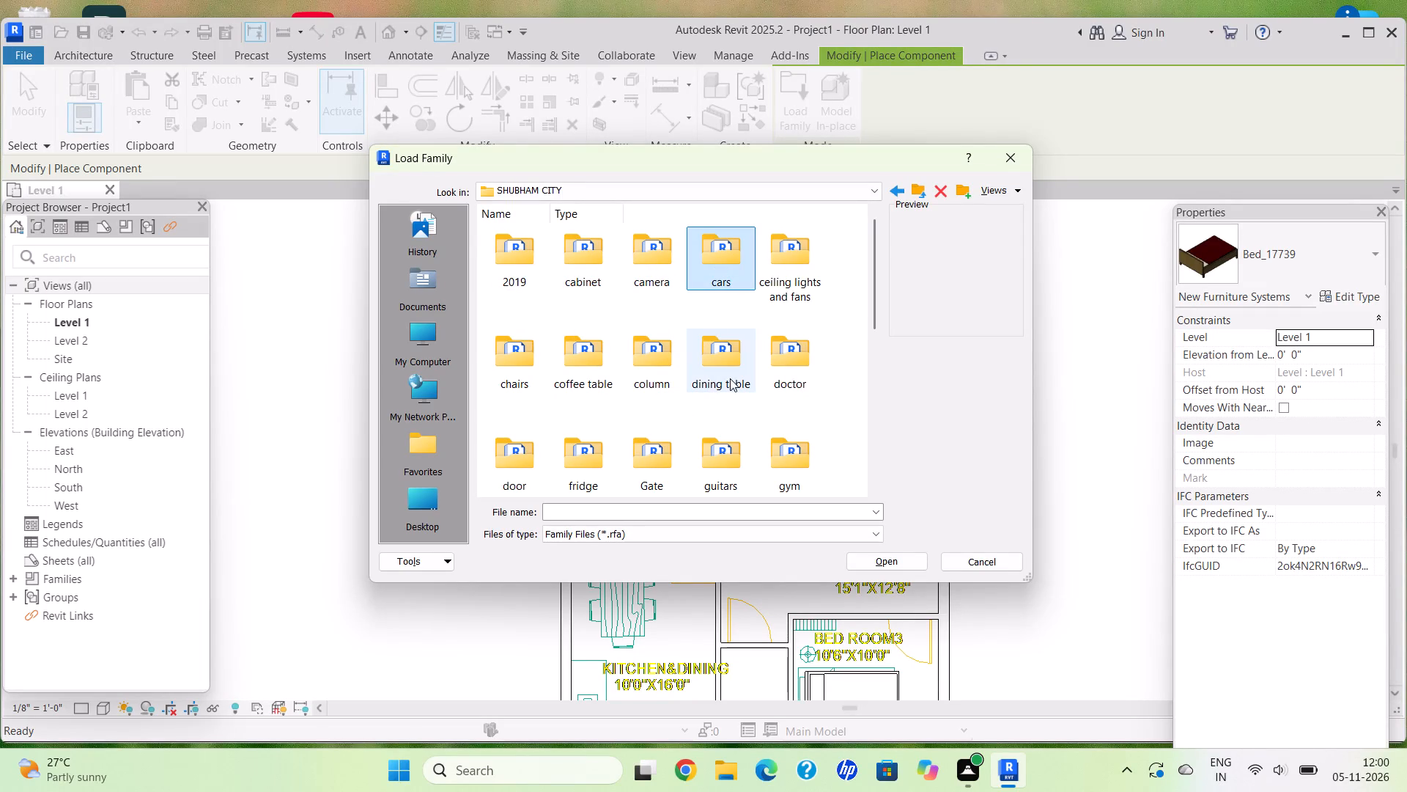
{"action": "double_click", "coordinate": [729, 356]}
{"action": "left_click", "coordinate": [536, 395]}
{"action": "left_click", "coordinate": [535, 363]}
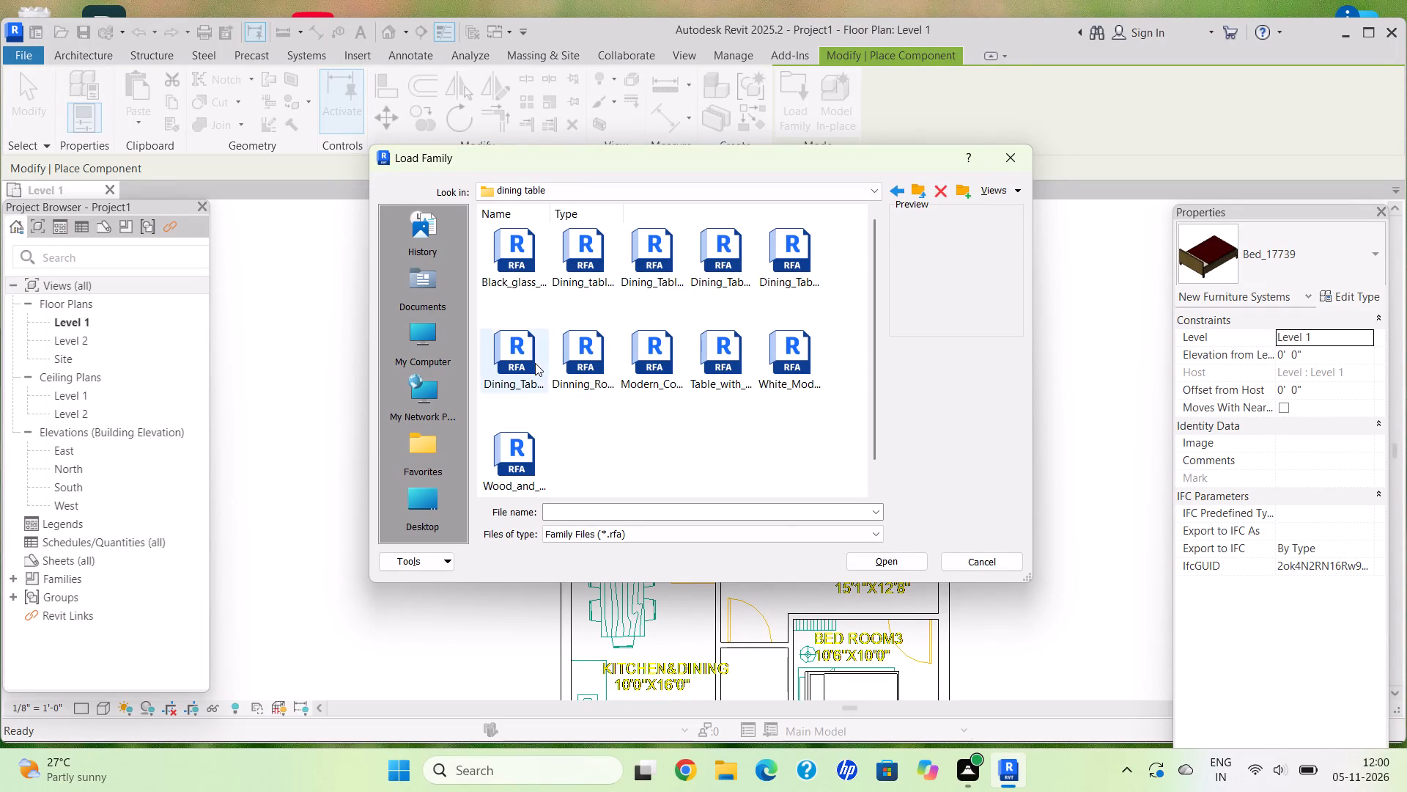
{"action": "left_click", "coordinate": [874, 562]}
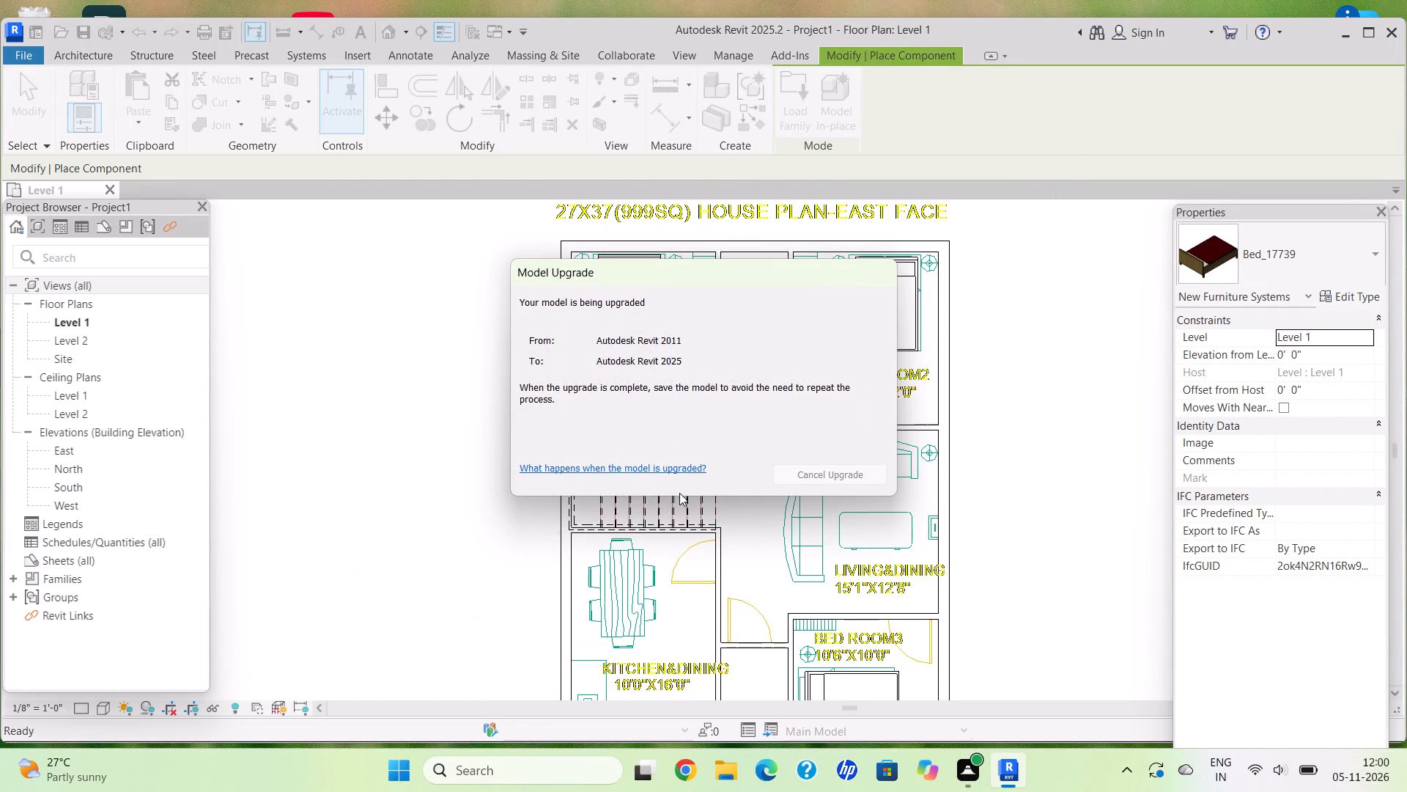
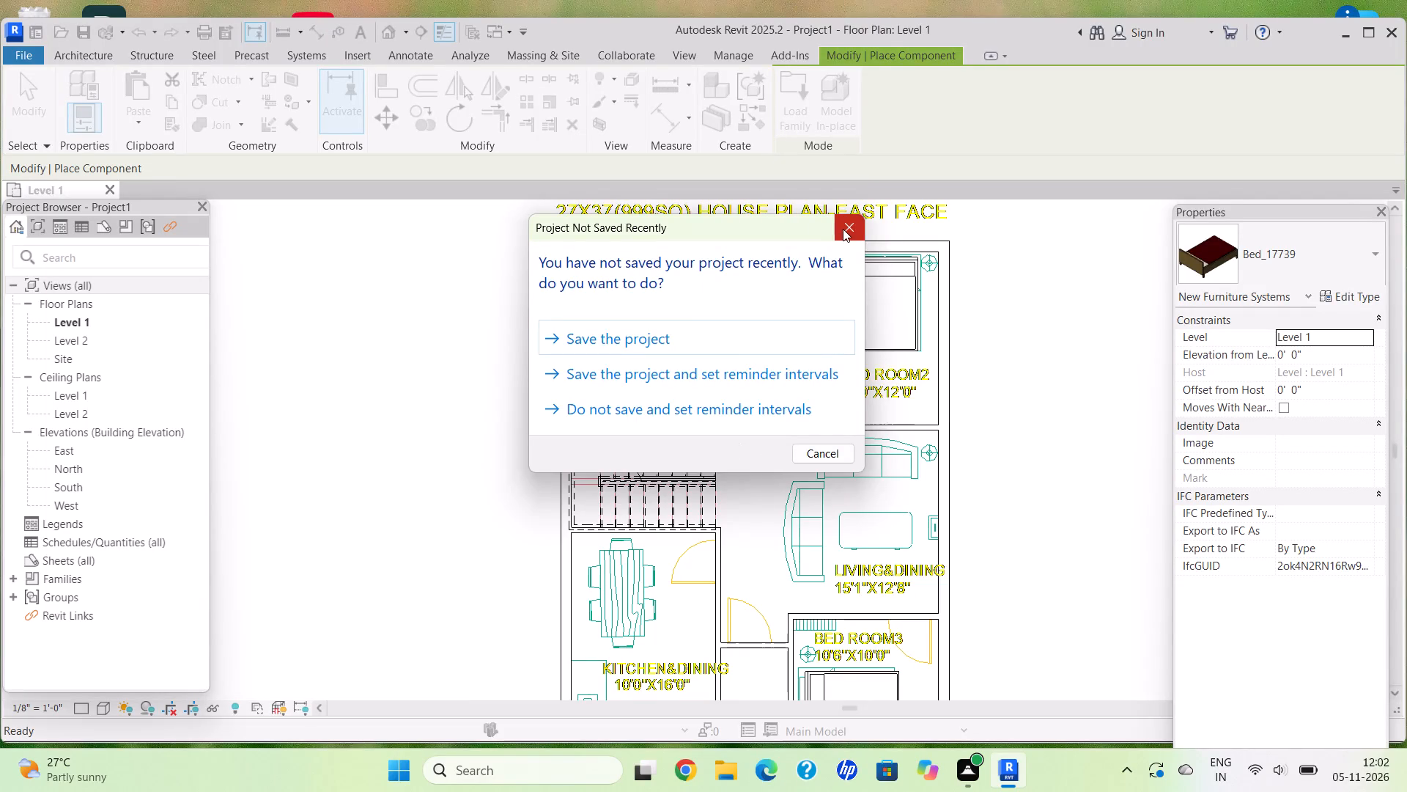
Dismiss the project save reminder without saving or setting reminder intervals, and return to component placement on the Level 1 plan.
{"action": "left_click", "coordinate": [843, 230]}
{"action": "scroll", "coordinate": [765, 472], "scroll_direction": "down", "scroll_amount": 2}
{"action": "middle_click_drag", "start_coordinate": [758, 472], "coordinate": [725, 452]}
{"action": "middle_click_drag", "start_coordinate": [610, 560], "coordinate": [589, 446]}
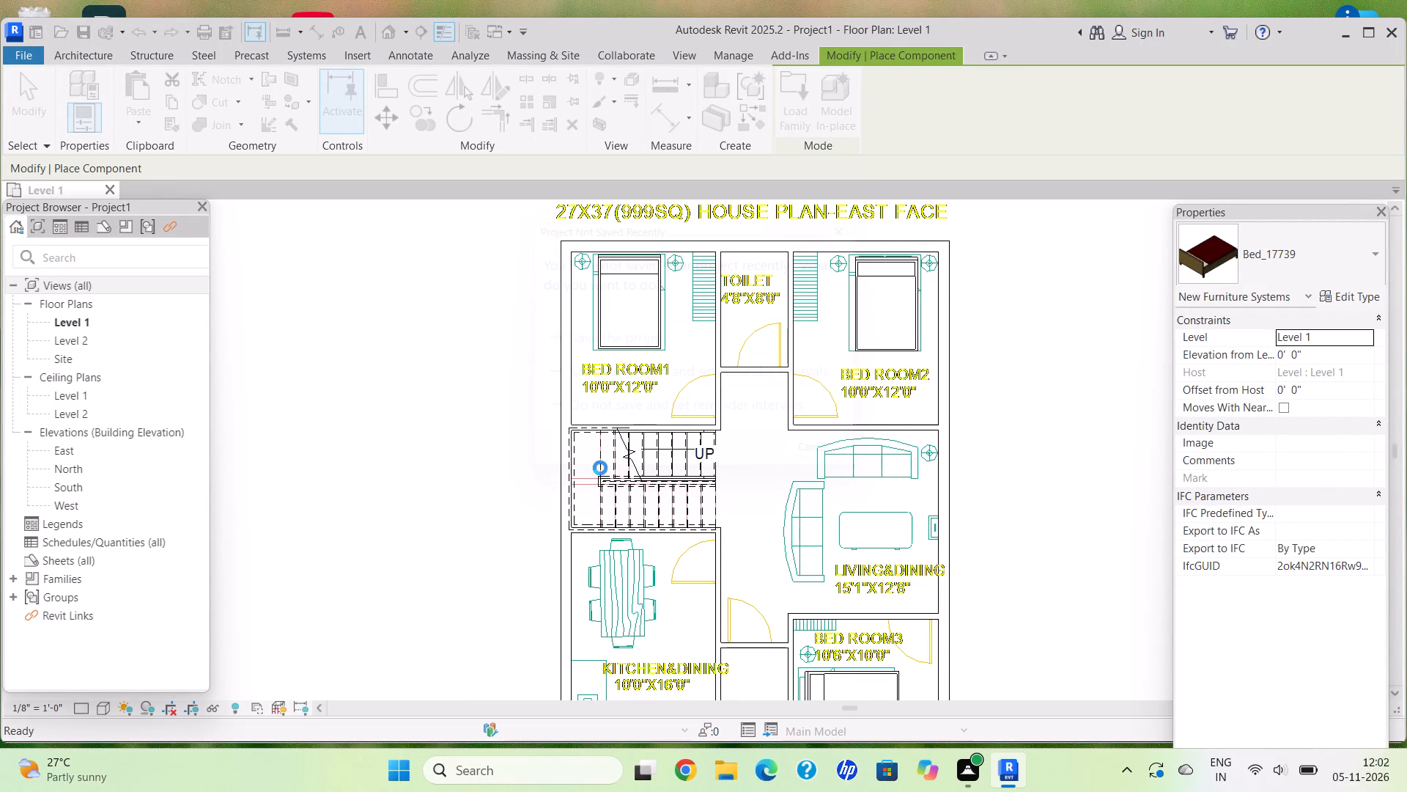
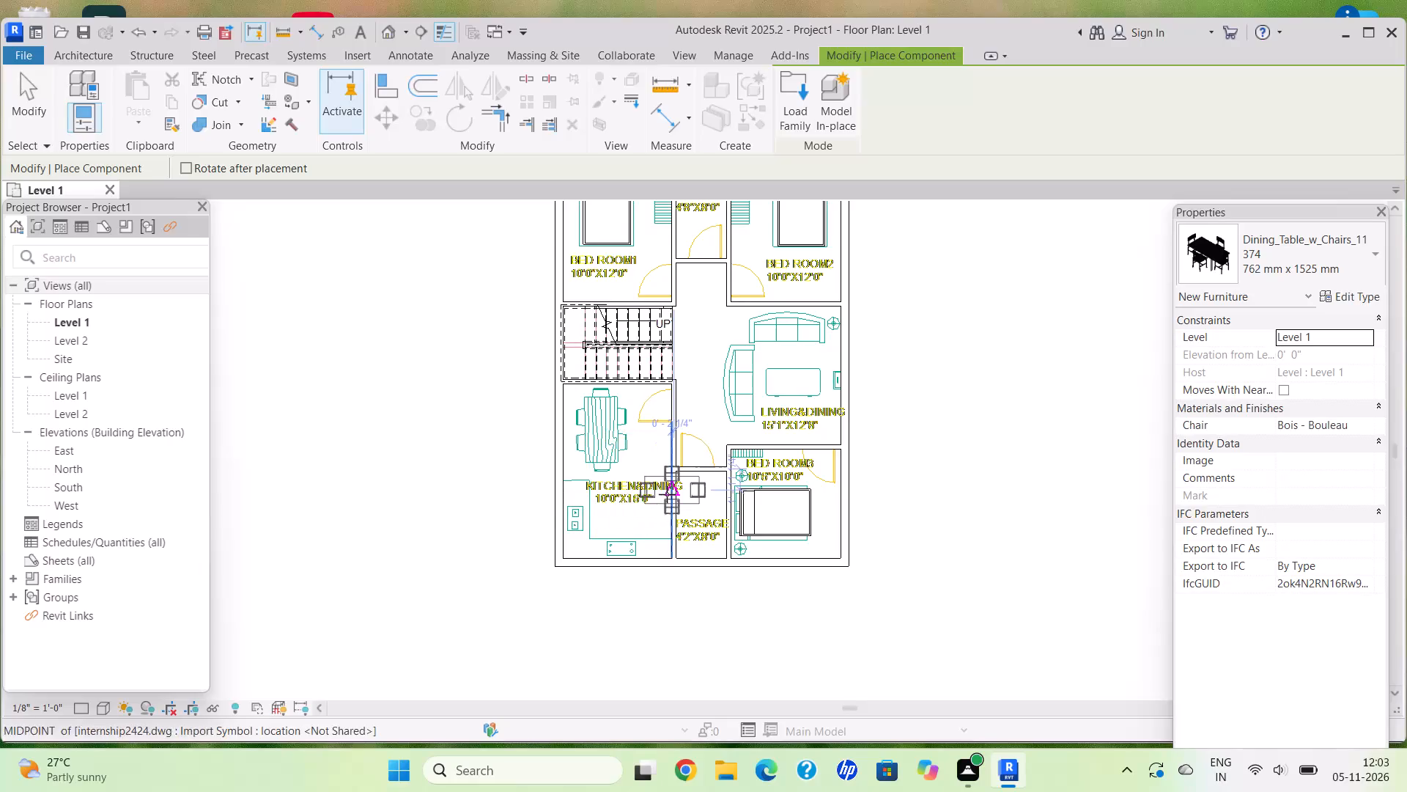
Place the 762 mm x 1525 mm dining table with chairs over the CAD table in Kitchen & Dining, rotated to match its orientation.
{"action": "middle_click_drag", "start_coordinate": [667, 494], "coordinate": [701, 542]}
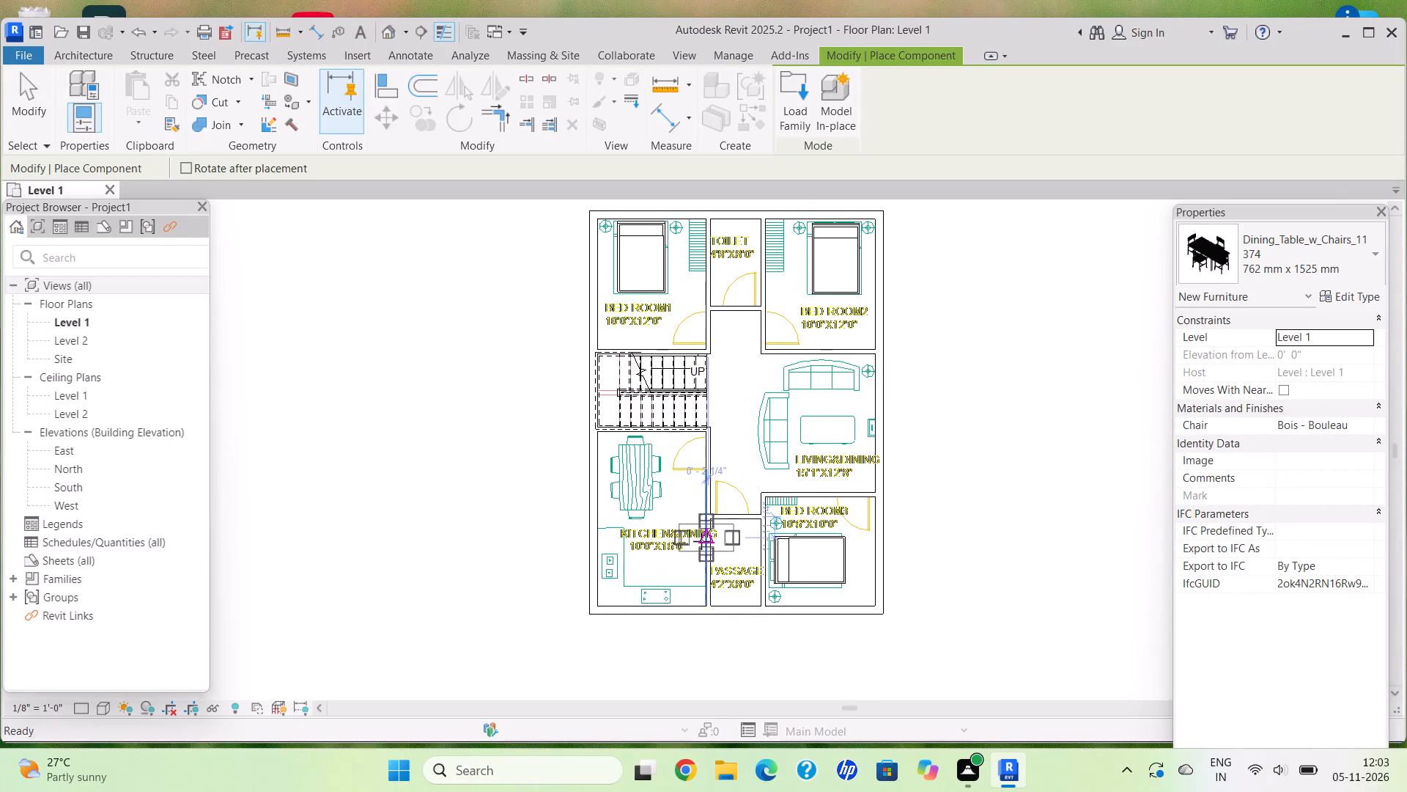
{"action": "scroll", "coordinate": [628, 449], "scroll_direction": "up", "scroll_amount": 6}
{"action": "middle_click_drag", "start_coordinate": [660, 502], "coordinate": [664, 515]}
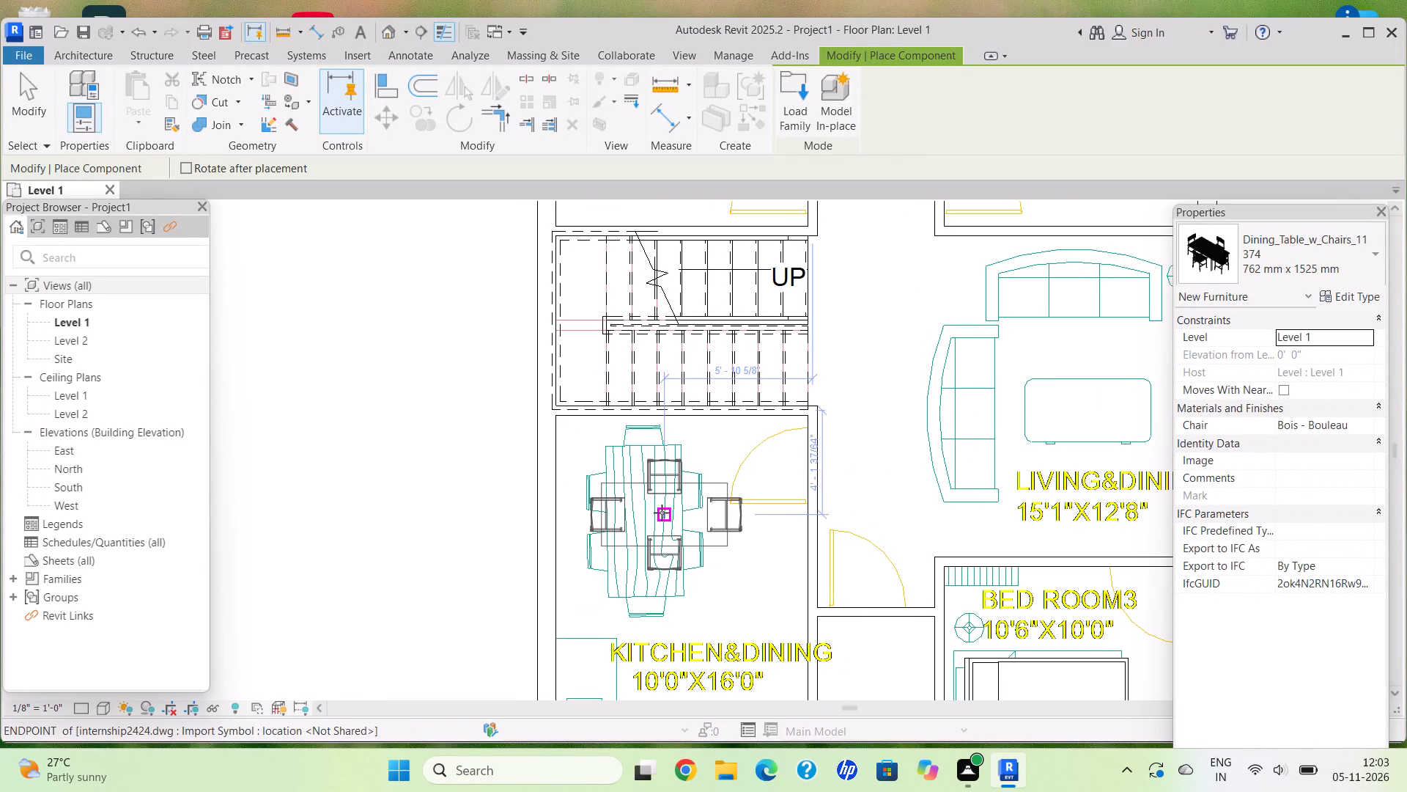
{"action": "key", "text": "space"}
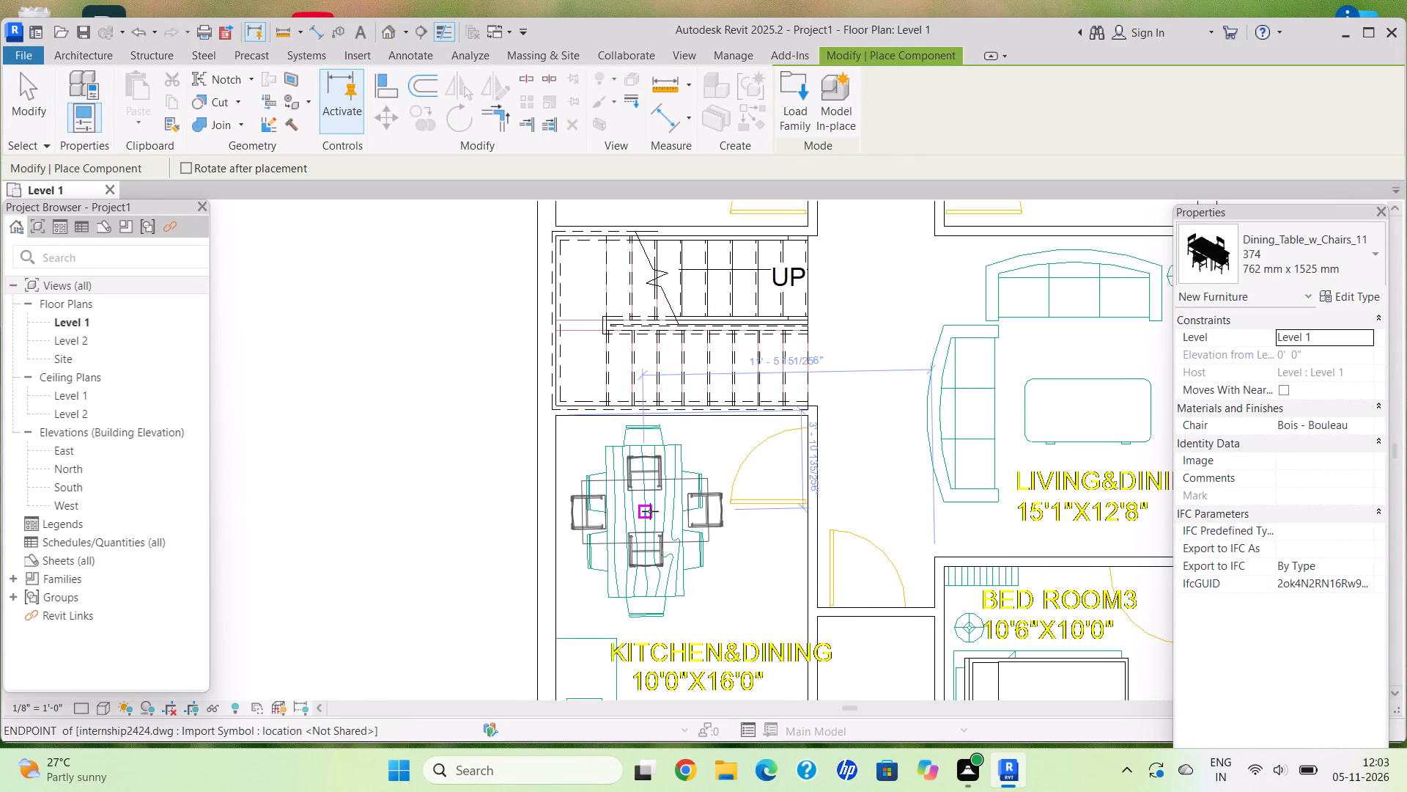
{"action": "key", "text": "space"}
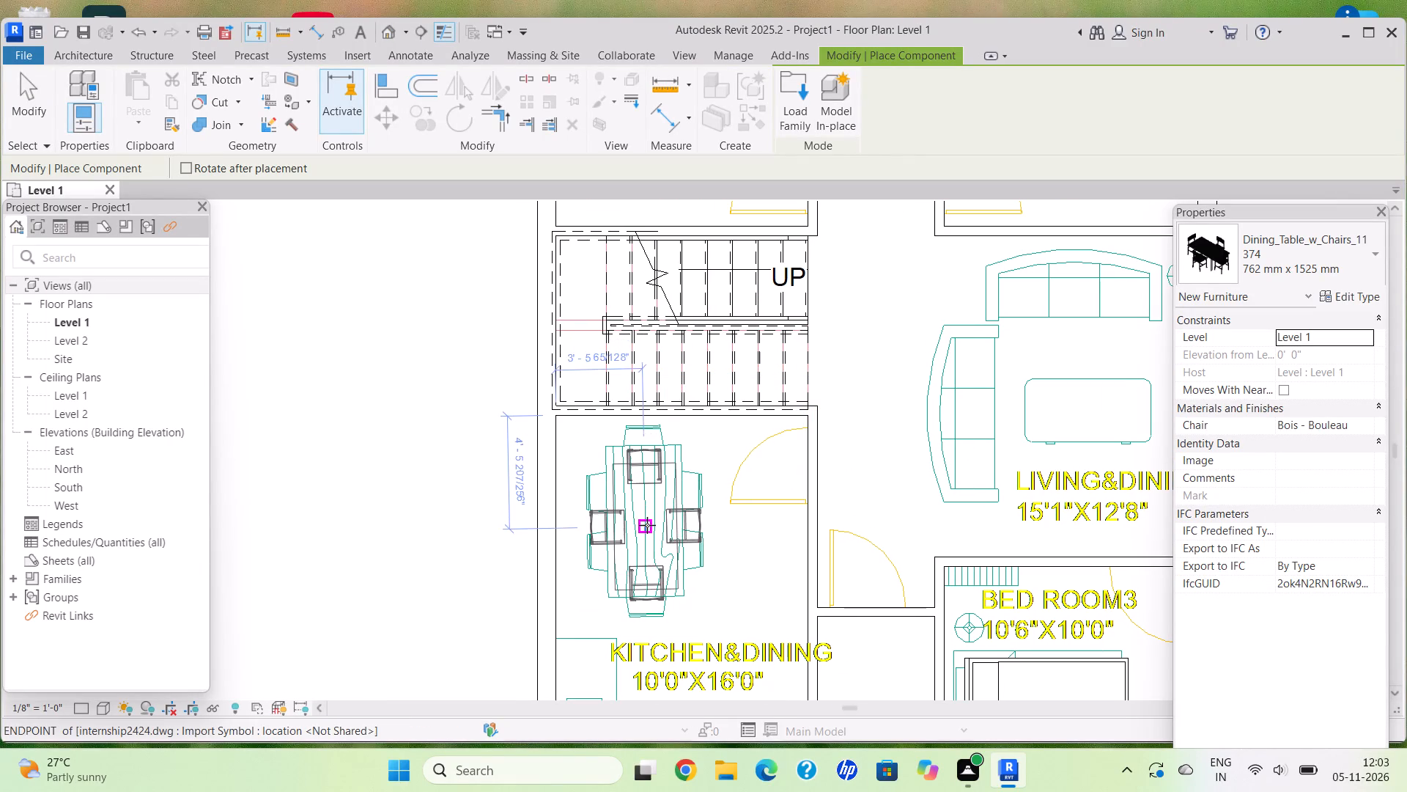
{"action": "left_click", "coordinate": [644, 519]}
{"action": "scroll", "coordinate": [879, 528], "scroll_direction": "down", "scroll_amount": 4}
{"action": "middle_click_drag", "start_coordinate": [850, 540], "coordinate": [592, 582]}
{"action": "scroll", "coordinate": [597, 582], "scroll_direction": "down", "scroll_amount": 1}
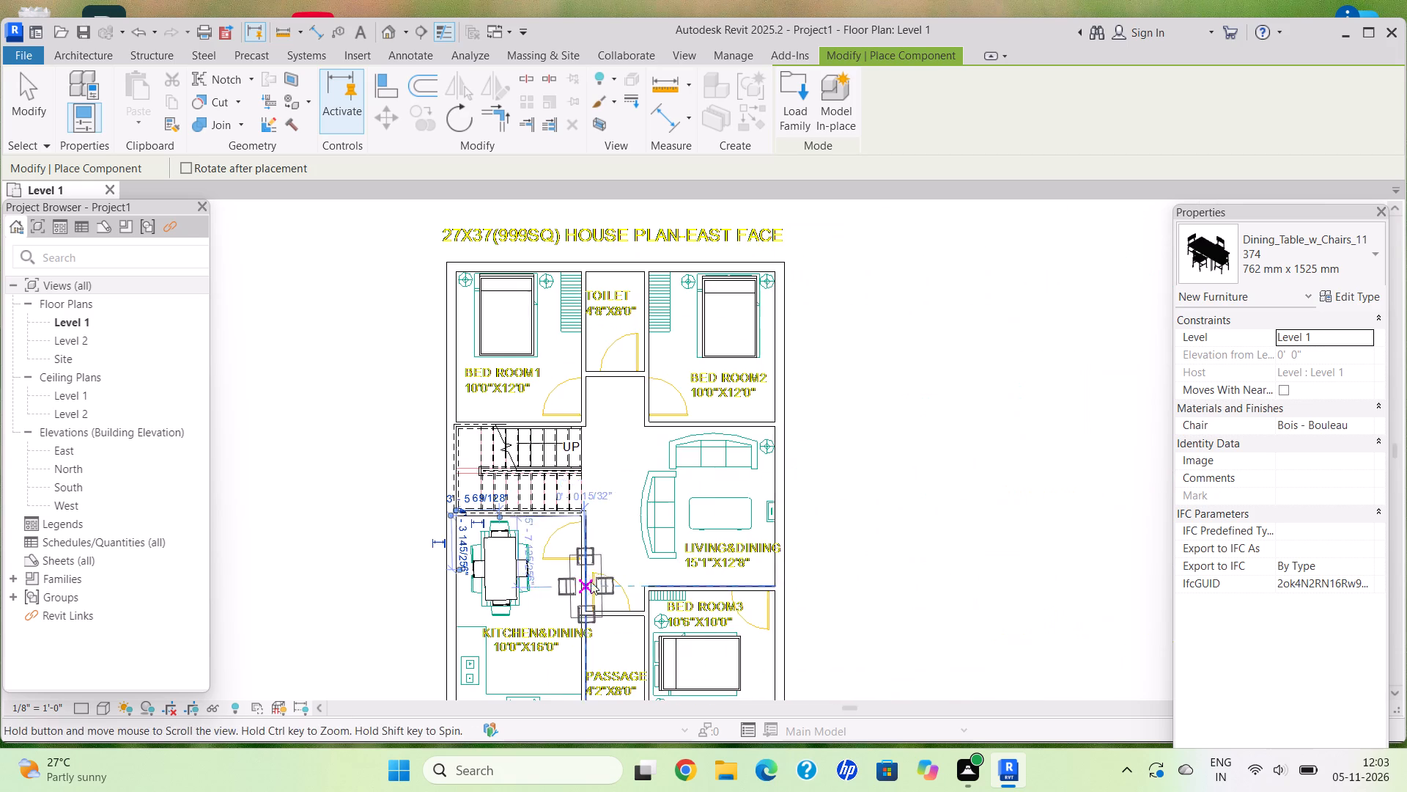
{"action": "middle_click_drag", "start_coordinate": [752, 554], "coordinate": [729, 568]}
{"action": "key", "text": "Escape"}
{"action": "key", "text": "Escape"}
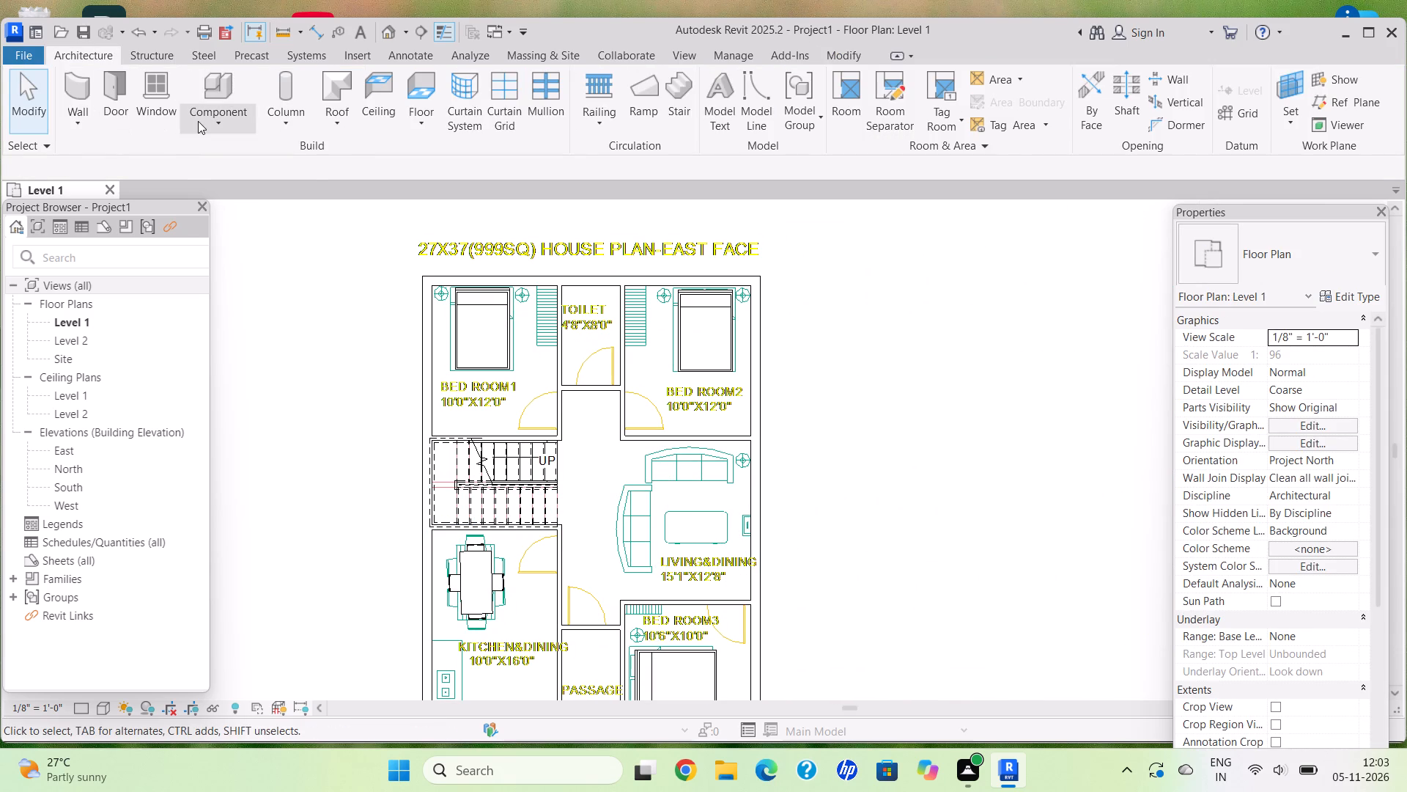
Load the Ashley_Roxanne sofa family from the sofa folder in SHUBHAM CITY for component placement.
{"action": "left_click", "coordinate": [198, 121]}
{"action": "left_click", "coordinate": [253, 152]}
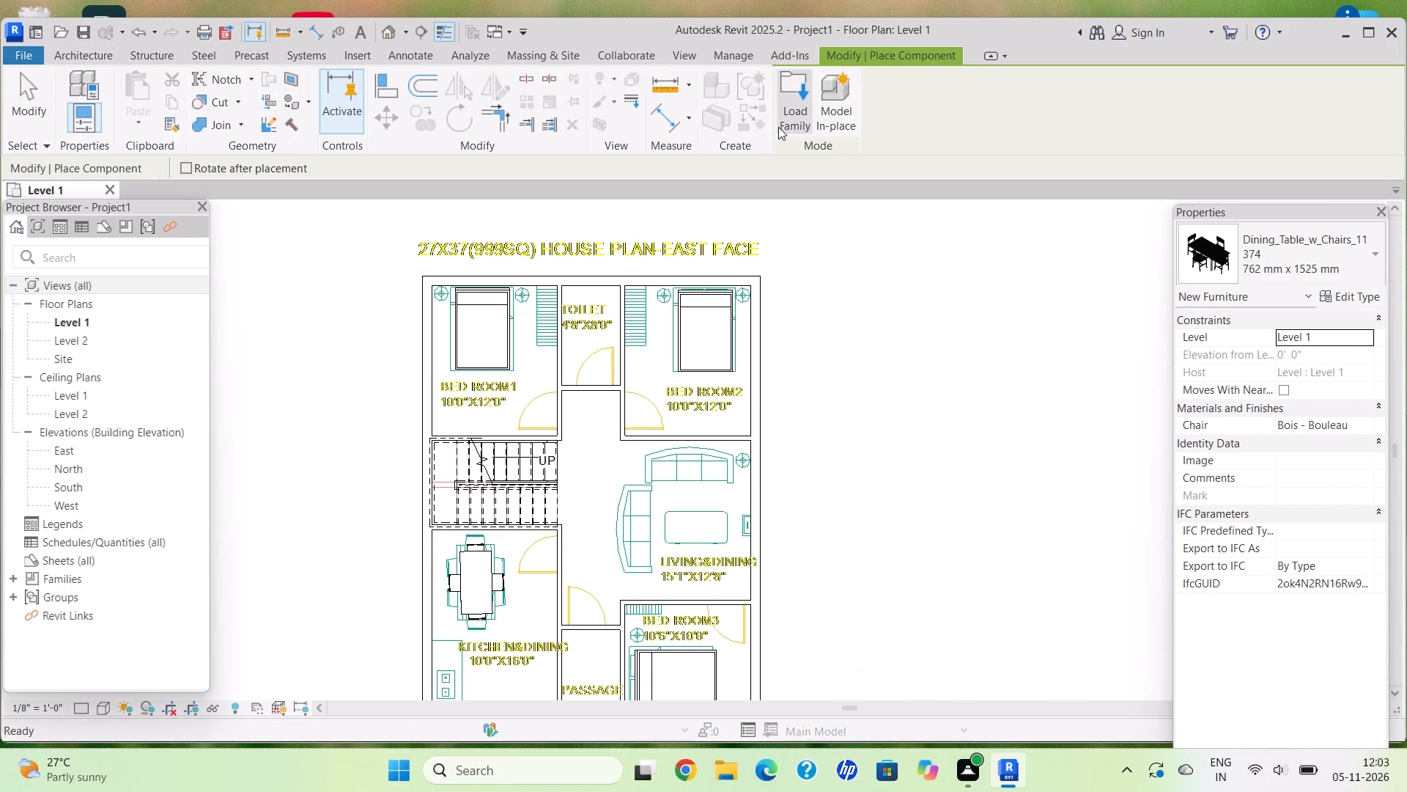
{"action": "left_click", "coordinate": [778, 127]}
{"action": "double_click", "coordinate": [414, 272]}
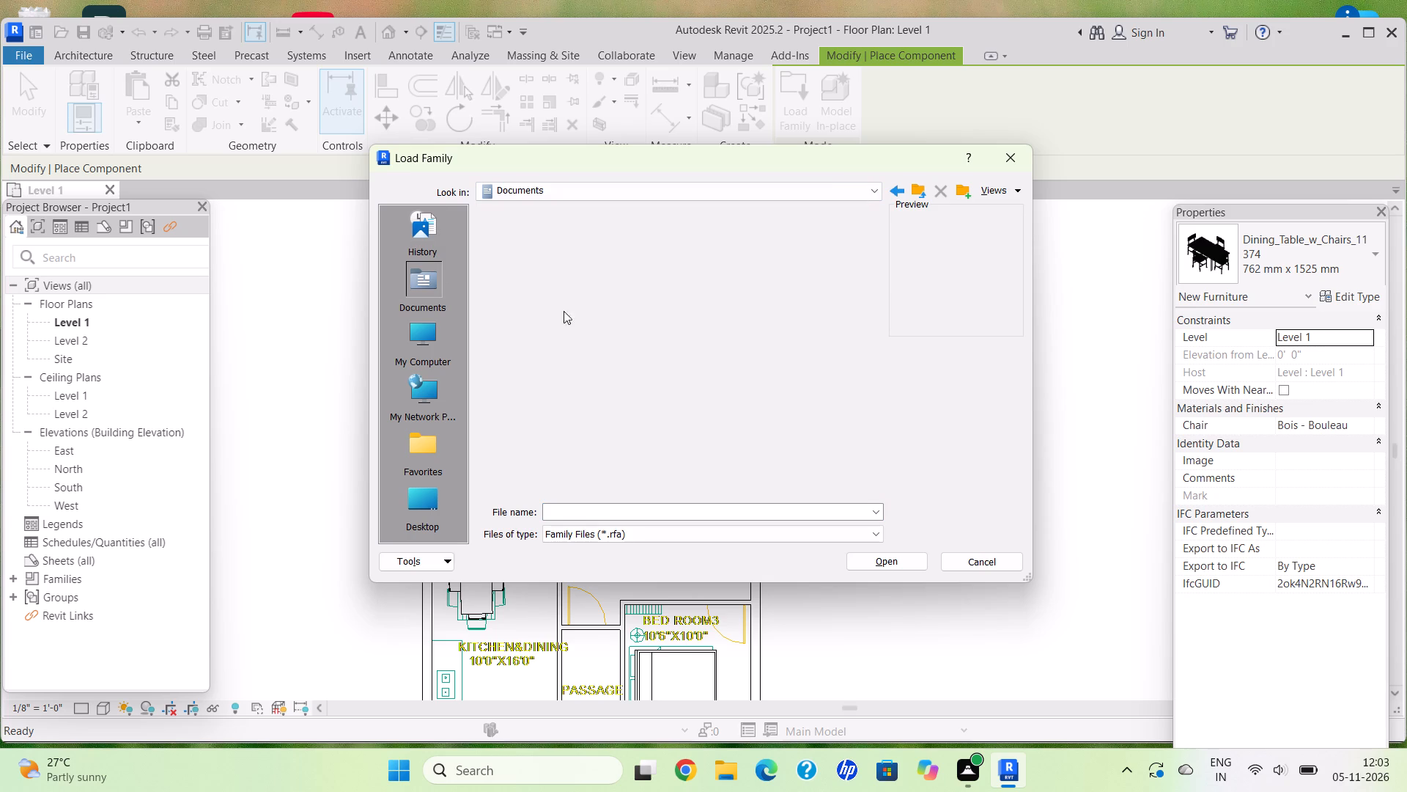
{"action": "double_click", "coordinate": [783, 375]}
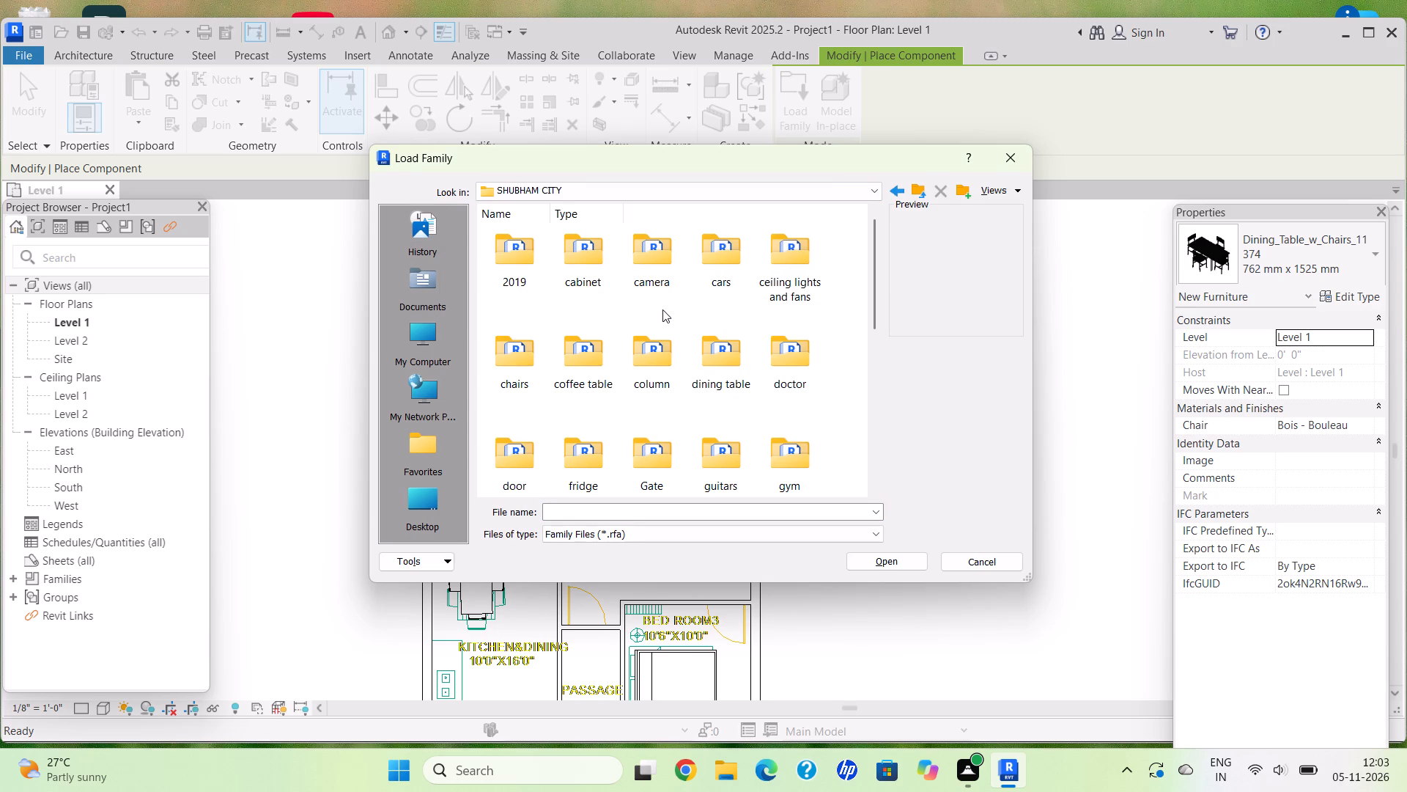
{"action": "scroll", "coordinate": [640, 335], "scroll_direction": "down", "scroll_amount": 4}
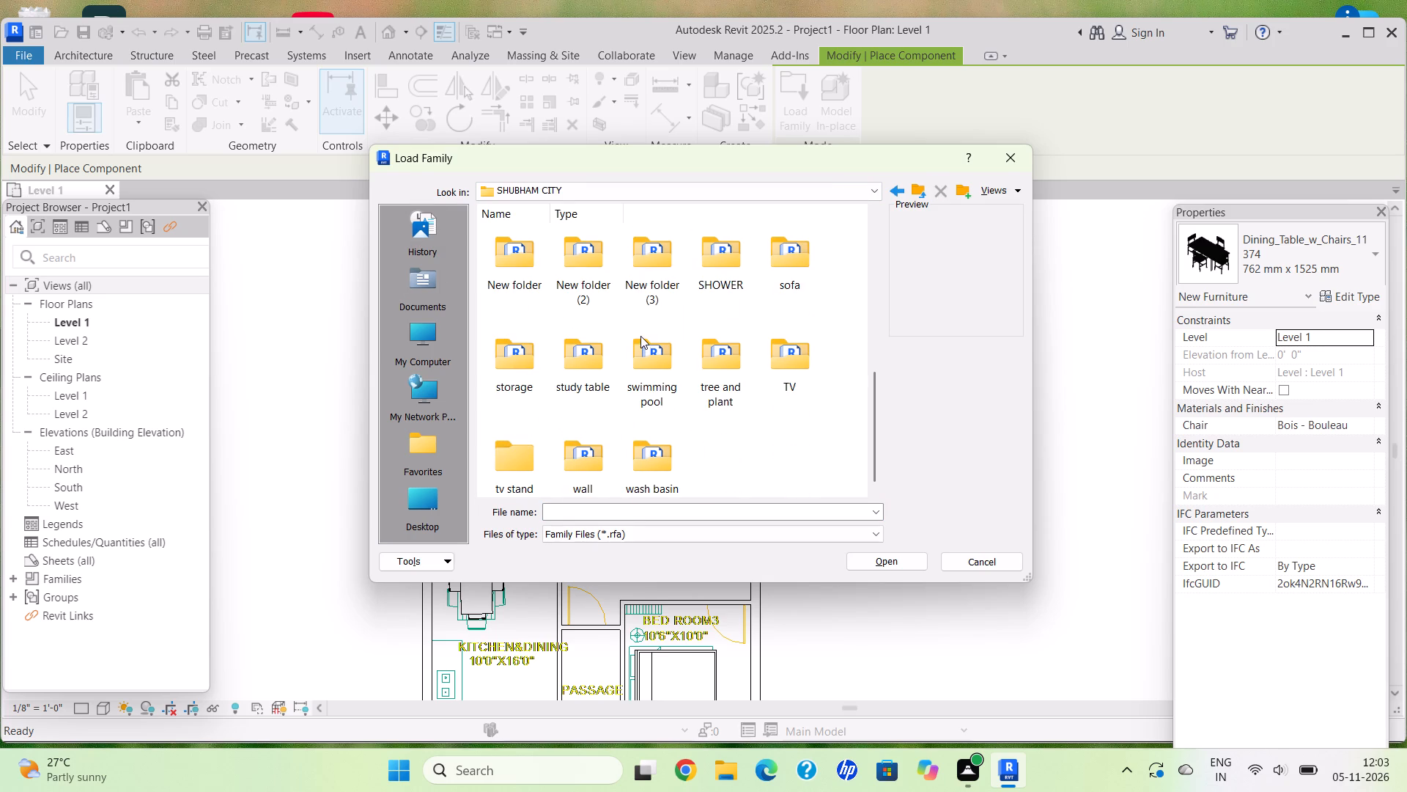
{"action": "scroll", "coordinate": [638, 326], "scroll_direction": "up", "scroll_amount": 1}
{"action": "double_click", "coordinate": [793, 404]}
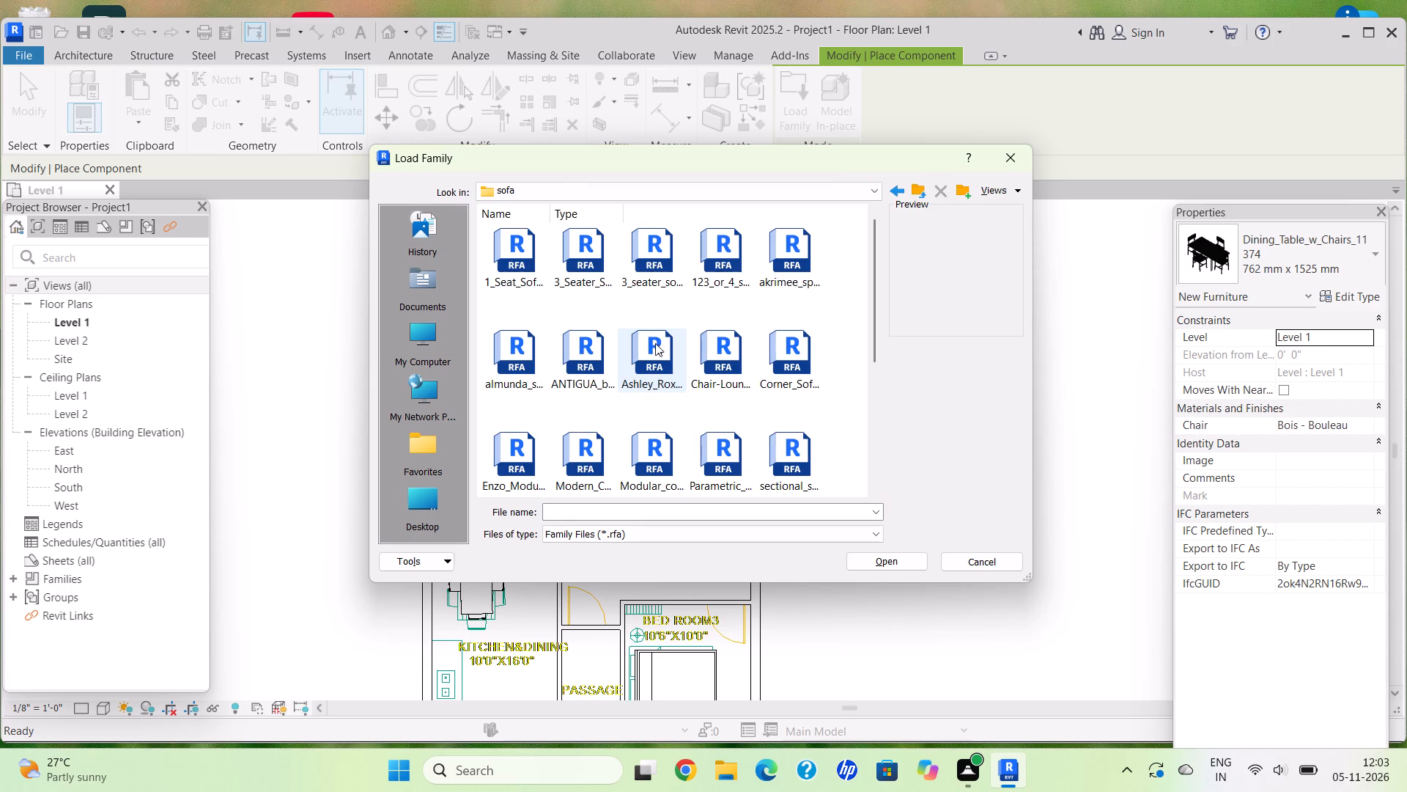
{"action": "left_click", "coordinate": [651, 337]}
{"action": "left_click", "coordinate": [913, 557]}
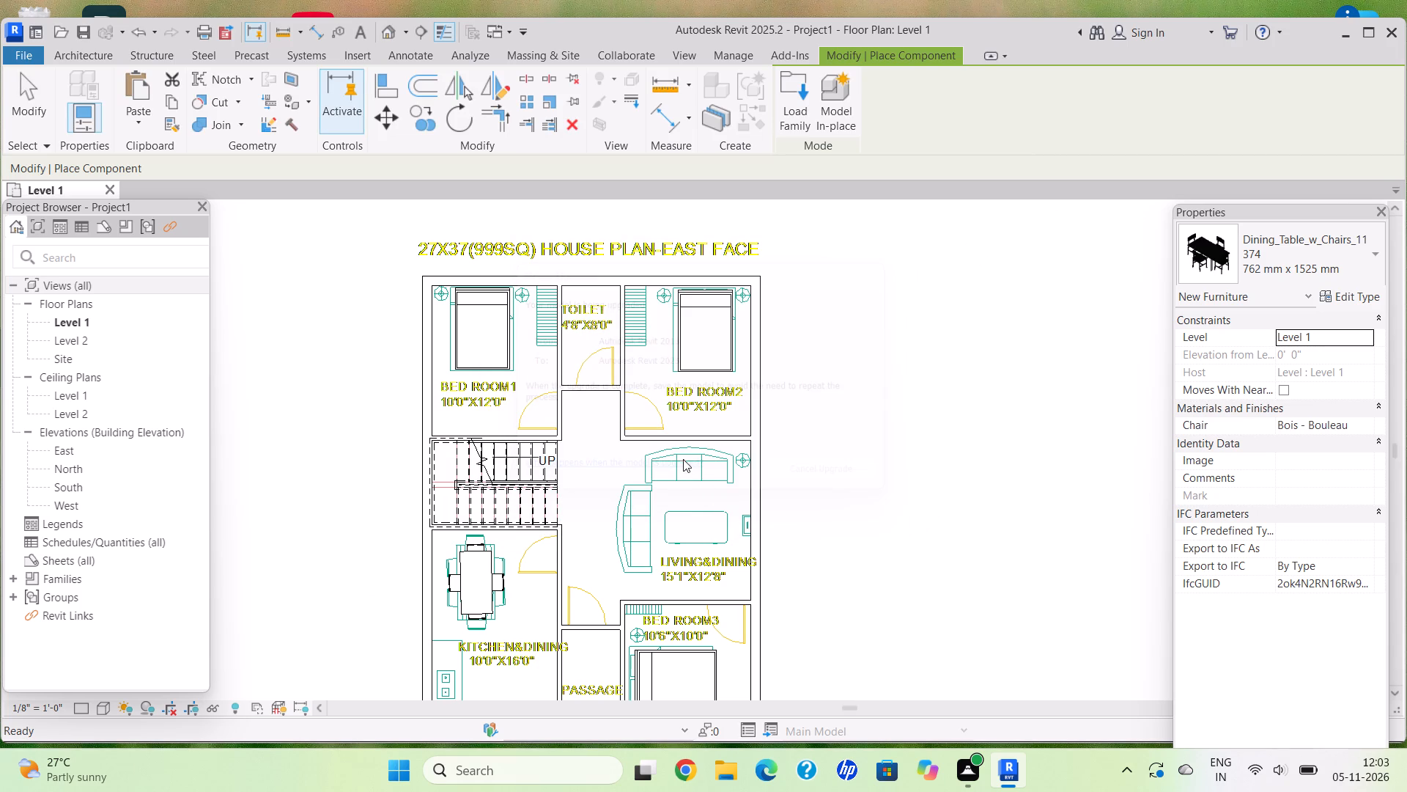
Place the Ashley Roxanne sofa, rotated 180°, over the CAD sofa along the living room wall shared with Bed Room2.
{"action": "scroll", "coordinate": [682, 455], "scroll_direction": "up", "scroll_amount": 3}
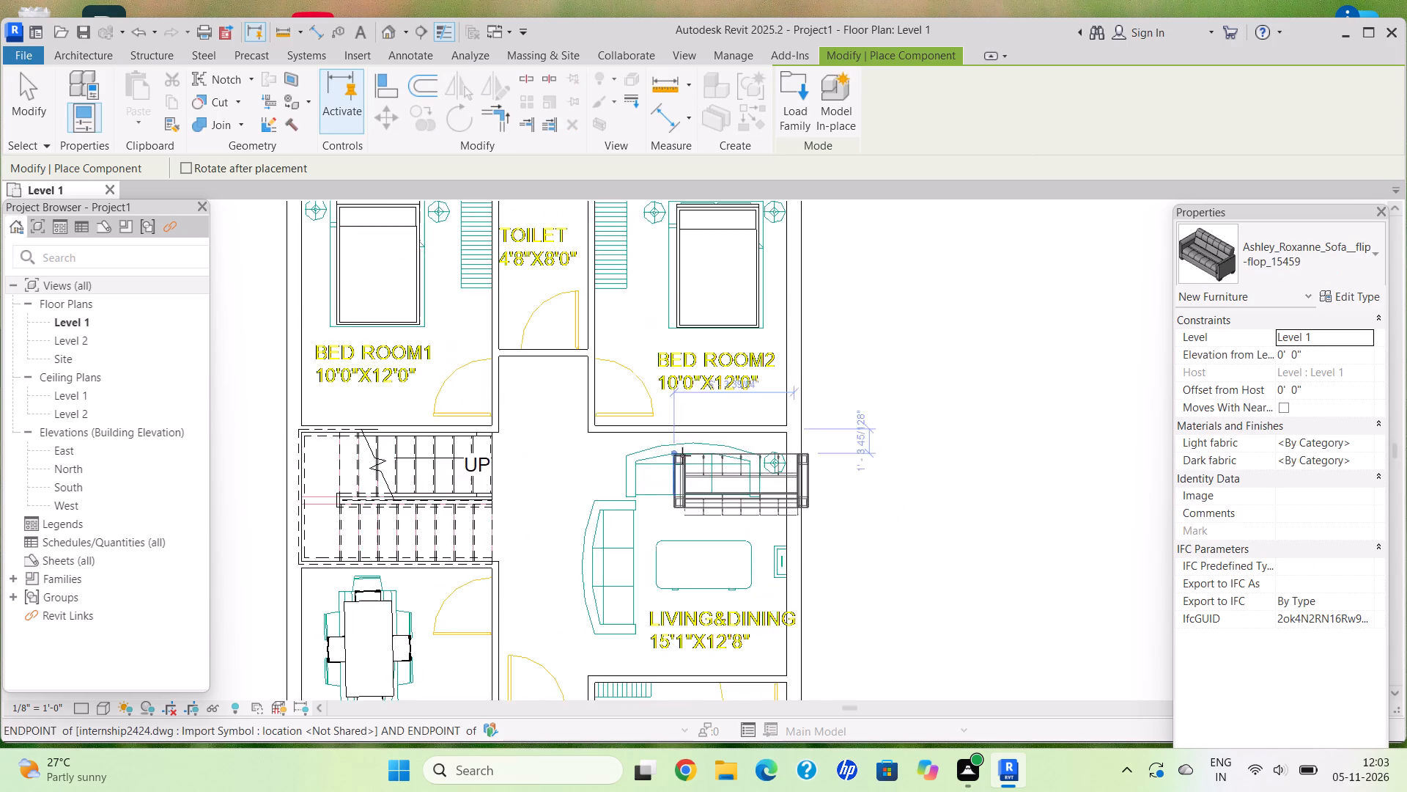
{"action": "scroll", "coordinate": [682, 455], "scroll_direction": "up", "scroll_amount": 5}
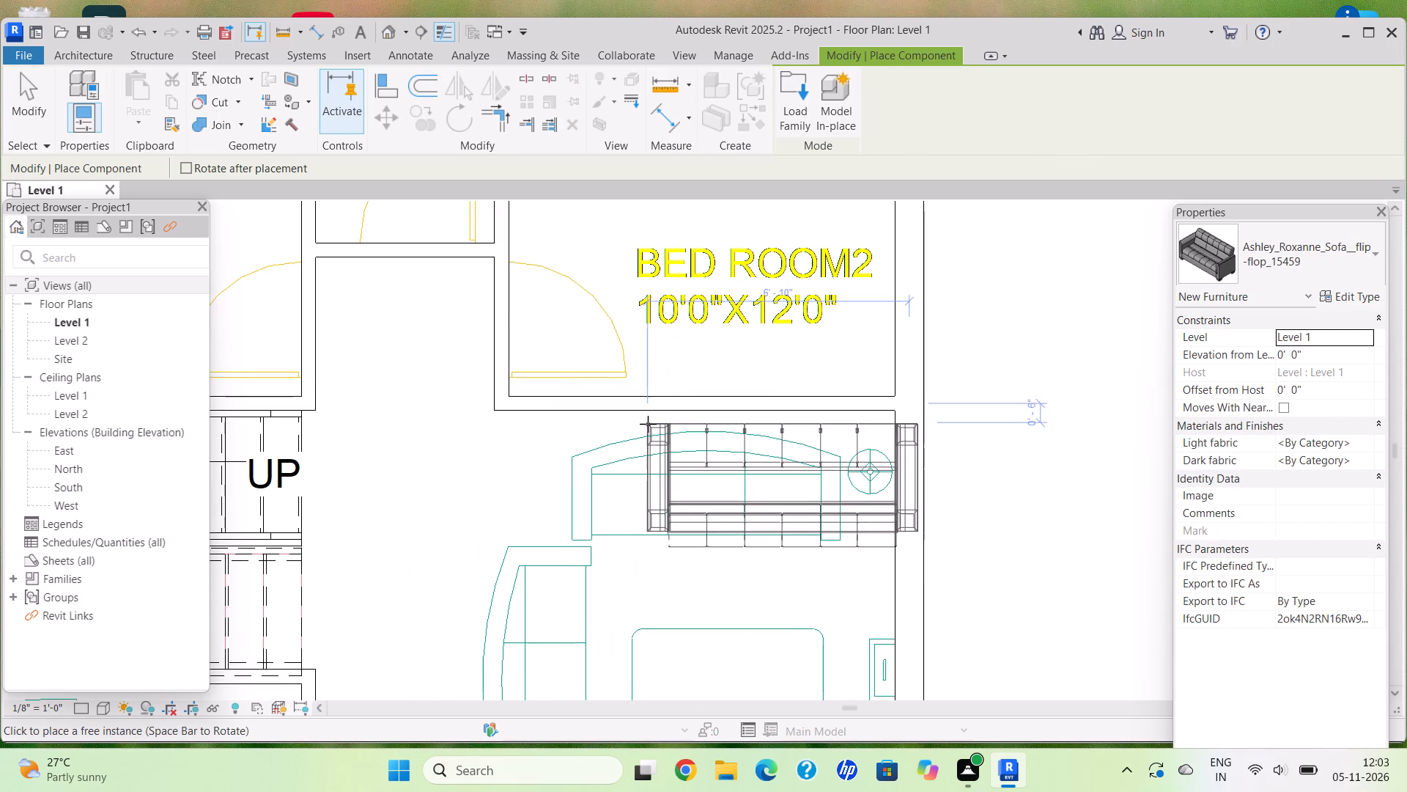
{"action": "key", "text": "space"}
{"action": "key", "text": "space"}
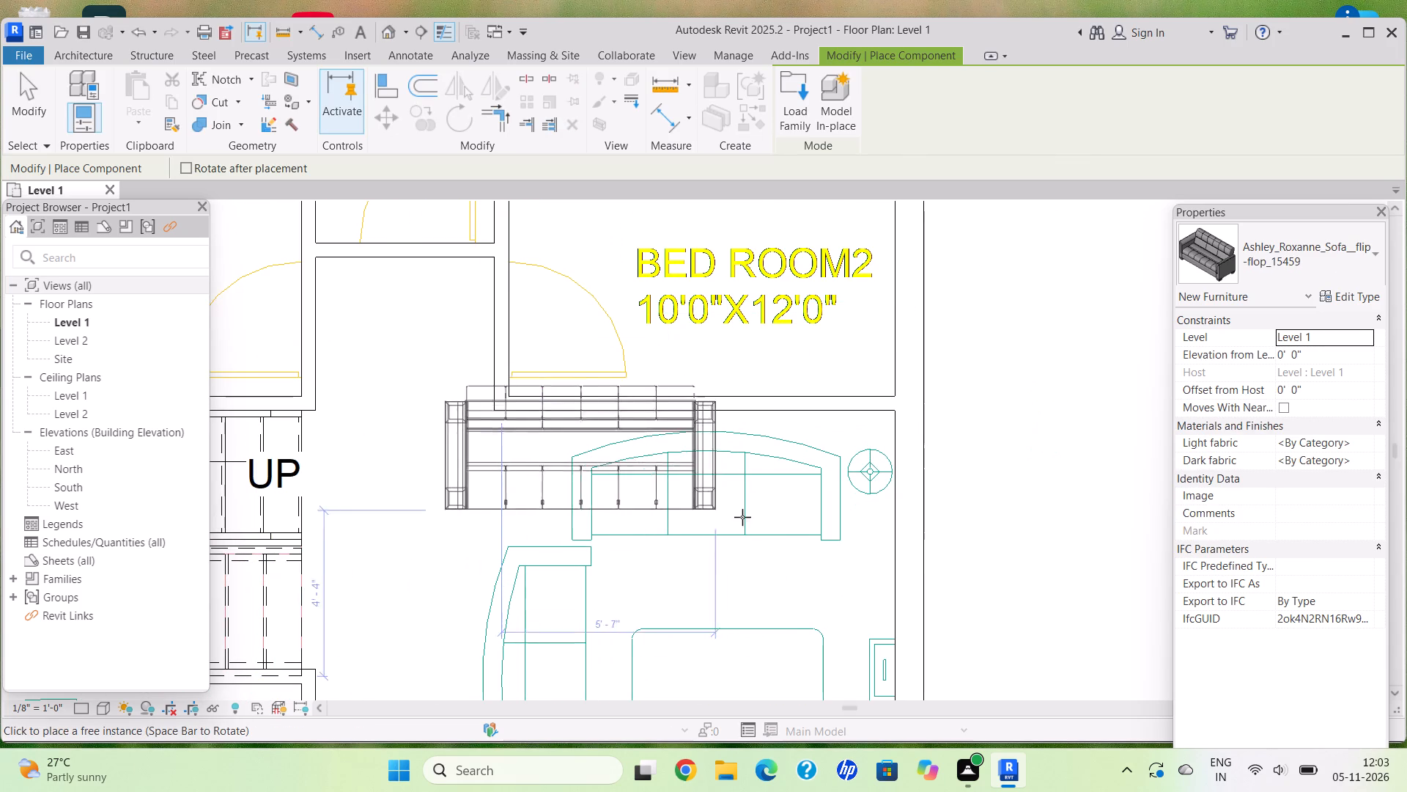
{"action": "left_click", "coordinate": [876, 546]}
Place a second Ashley Roxanne sofa, turned a quarter turn, over the CAD sofa on the stair side of the living room.
{"action": "scroll", "coordinate": [841, 607], "scroll_direction": "down", "scroll_amount": 1}
{"action": "middle_click_drag", "start_coordinate": [841, 607], "coordinate": [767, 364]}
{"action": "key", "text": "space"}
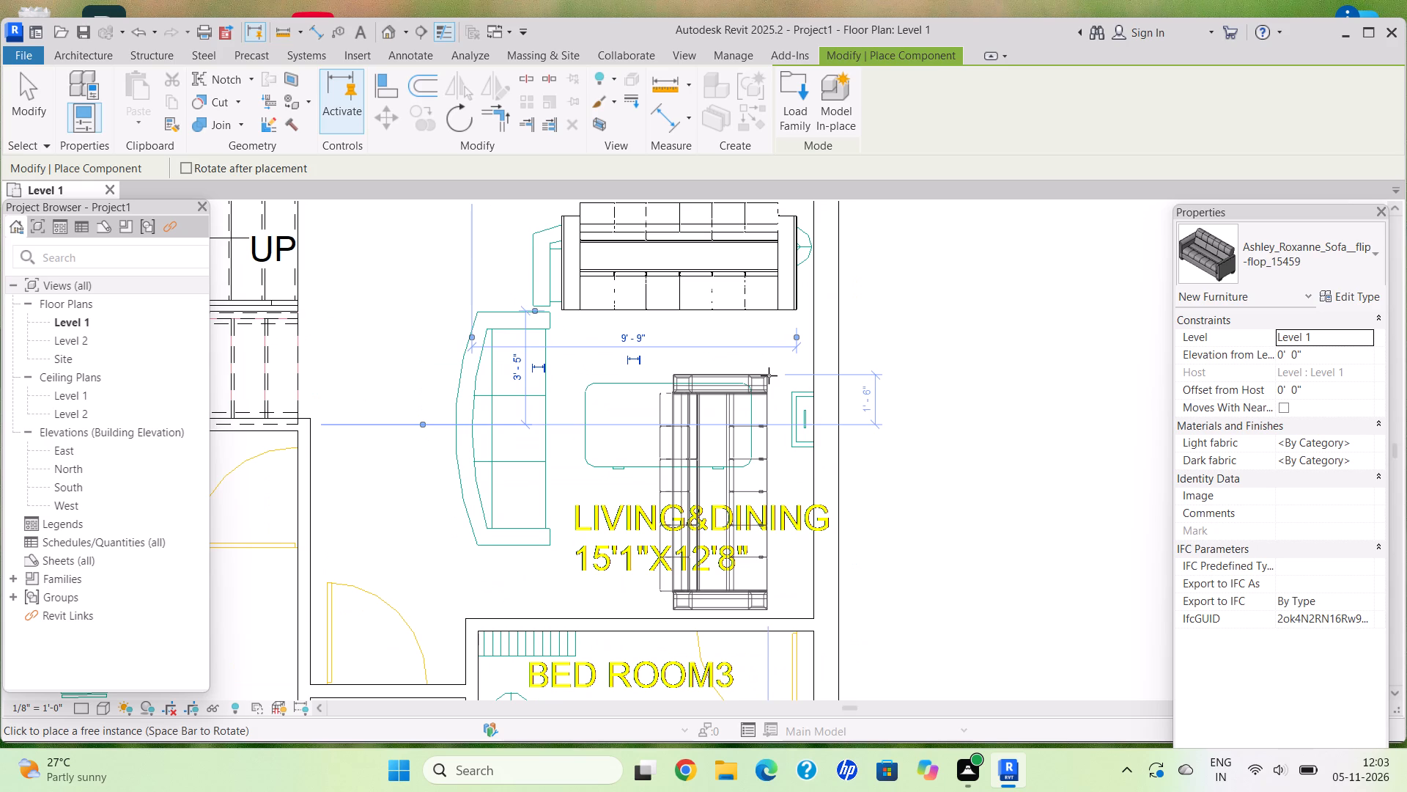
{"action": "scroll", "coordinate": [501, 340], "scroll_direction": "up", "scroll_amount": 5}
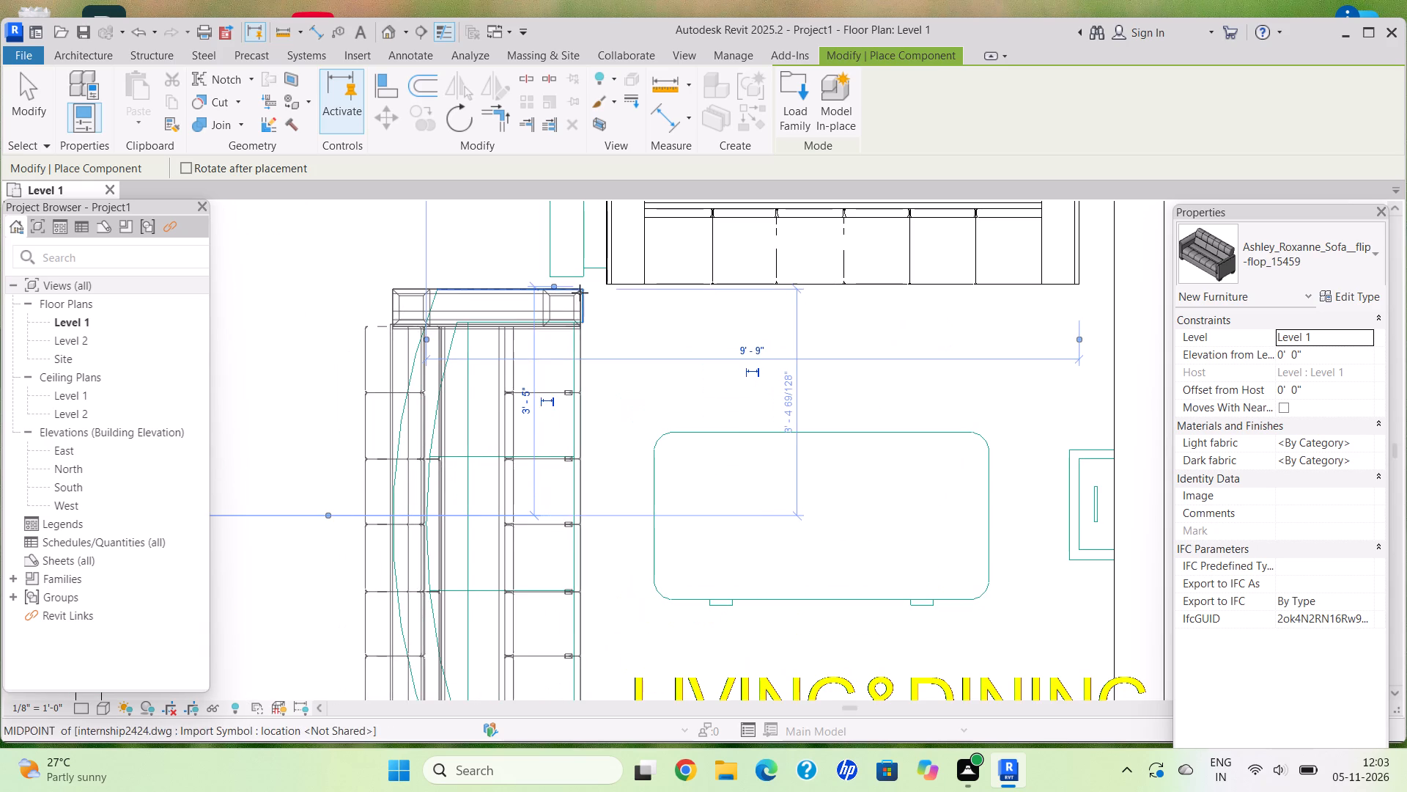
{"action": "left_click", "coordinate": [580, 289]}
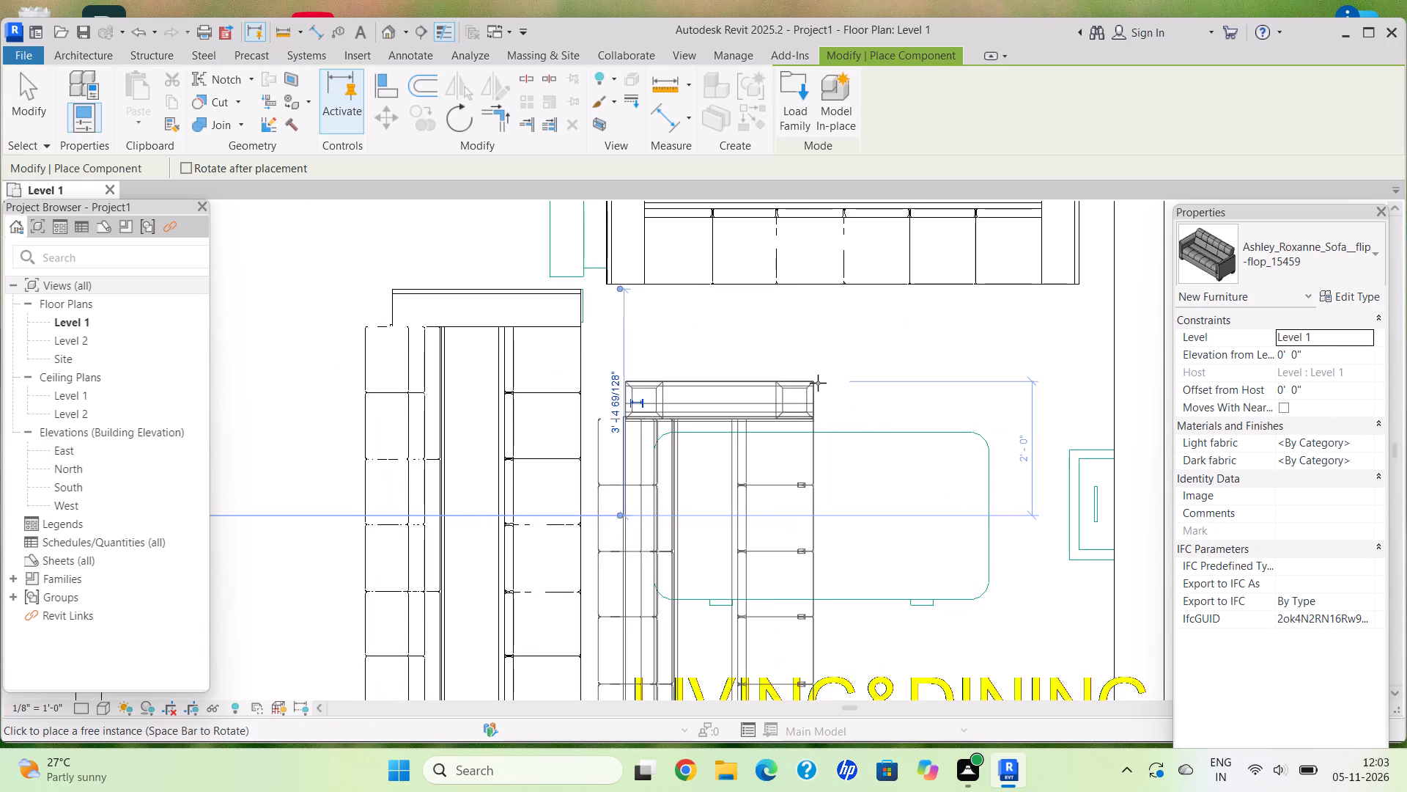
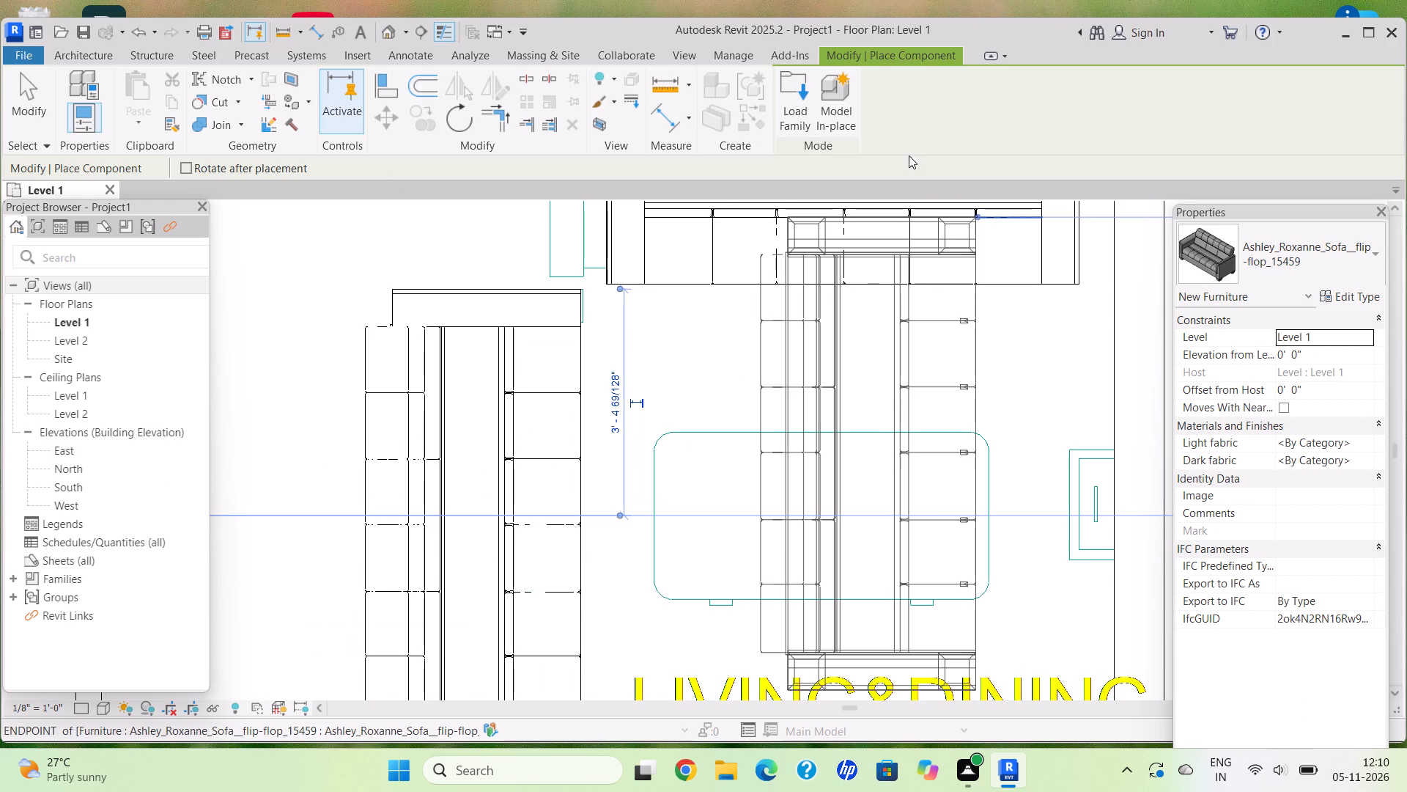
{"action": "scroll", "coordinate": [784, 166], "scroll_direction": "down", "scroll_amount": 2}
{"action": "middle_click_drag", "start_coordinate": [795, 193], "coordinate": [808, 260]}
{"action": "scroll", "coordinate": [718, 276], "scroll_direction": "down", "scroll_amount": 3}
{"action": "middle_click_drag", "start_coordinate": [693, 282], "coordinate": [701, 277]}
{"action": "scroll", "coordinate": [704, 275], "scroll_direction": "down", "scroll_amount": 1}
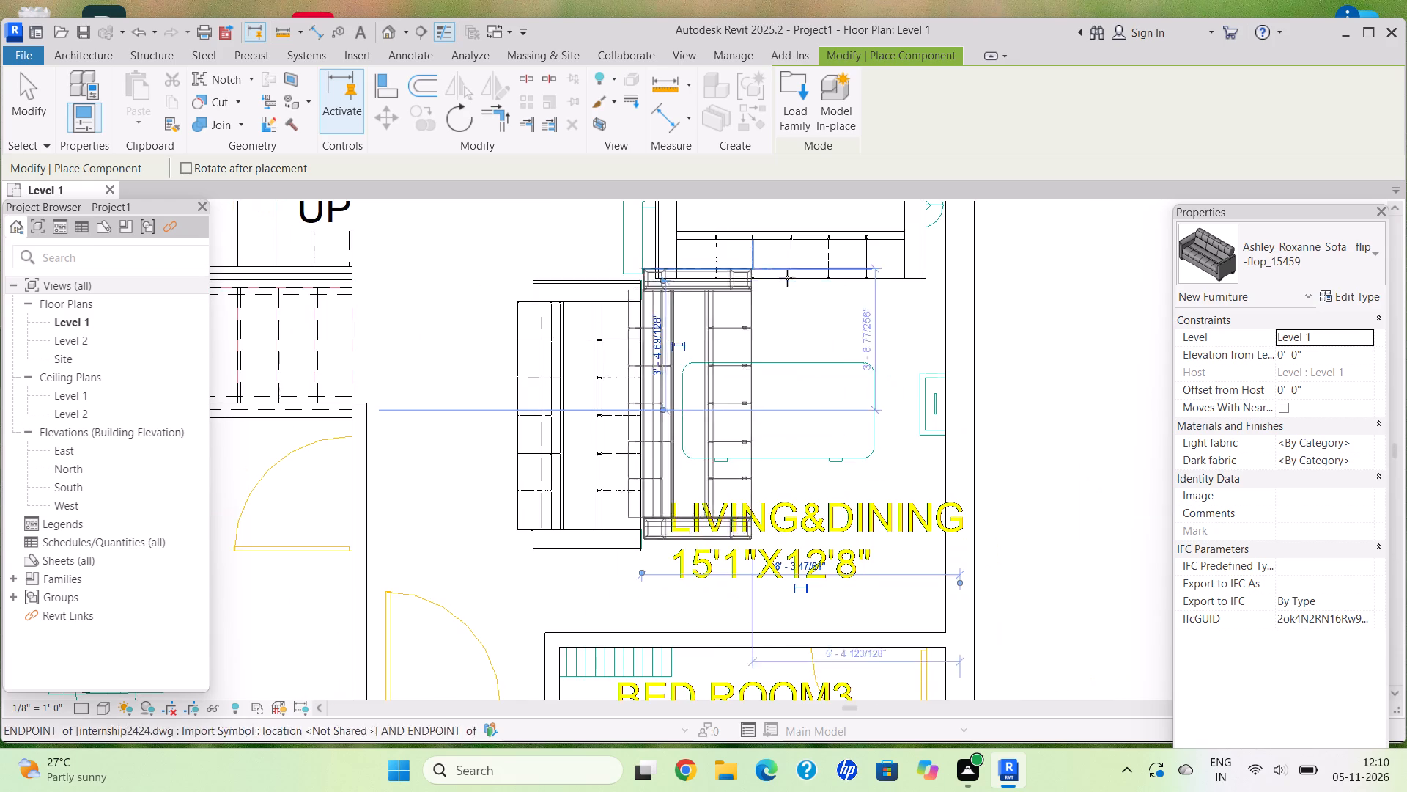
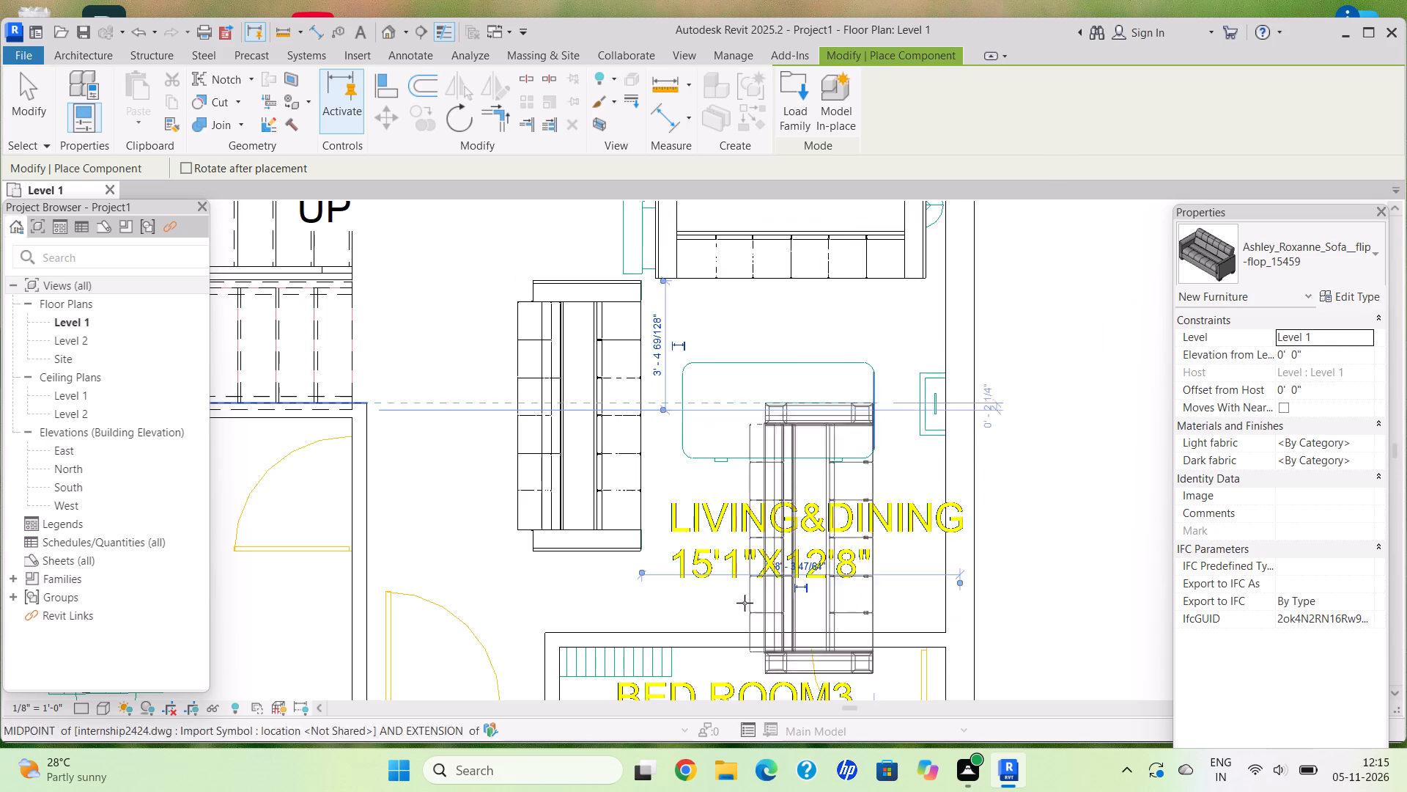
End the sofa placement without adding another sofa.
{"action": "key", "text": "Escape"}
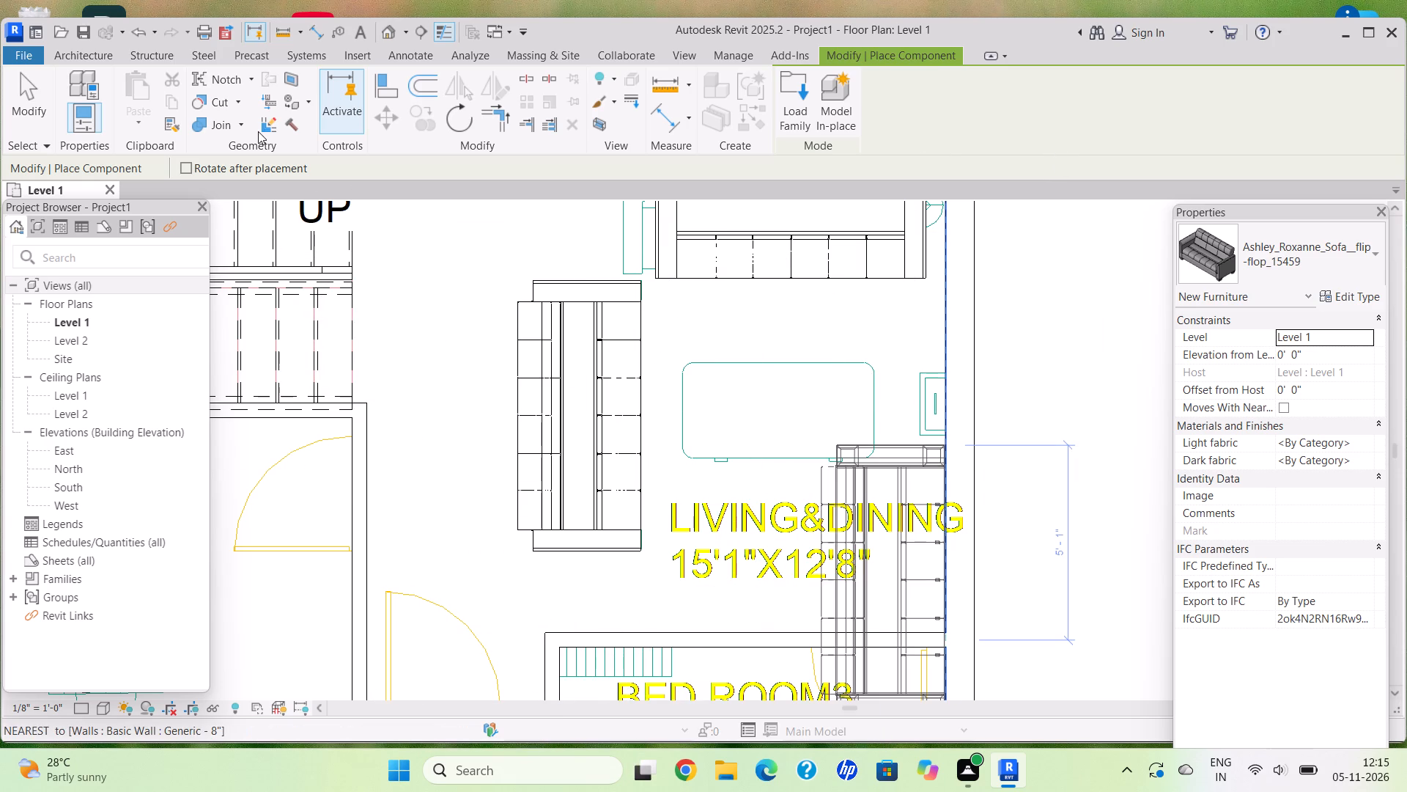
{"action": "key", "text": "Escape"}
{"action": "key", "text": "Escape"}
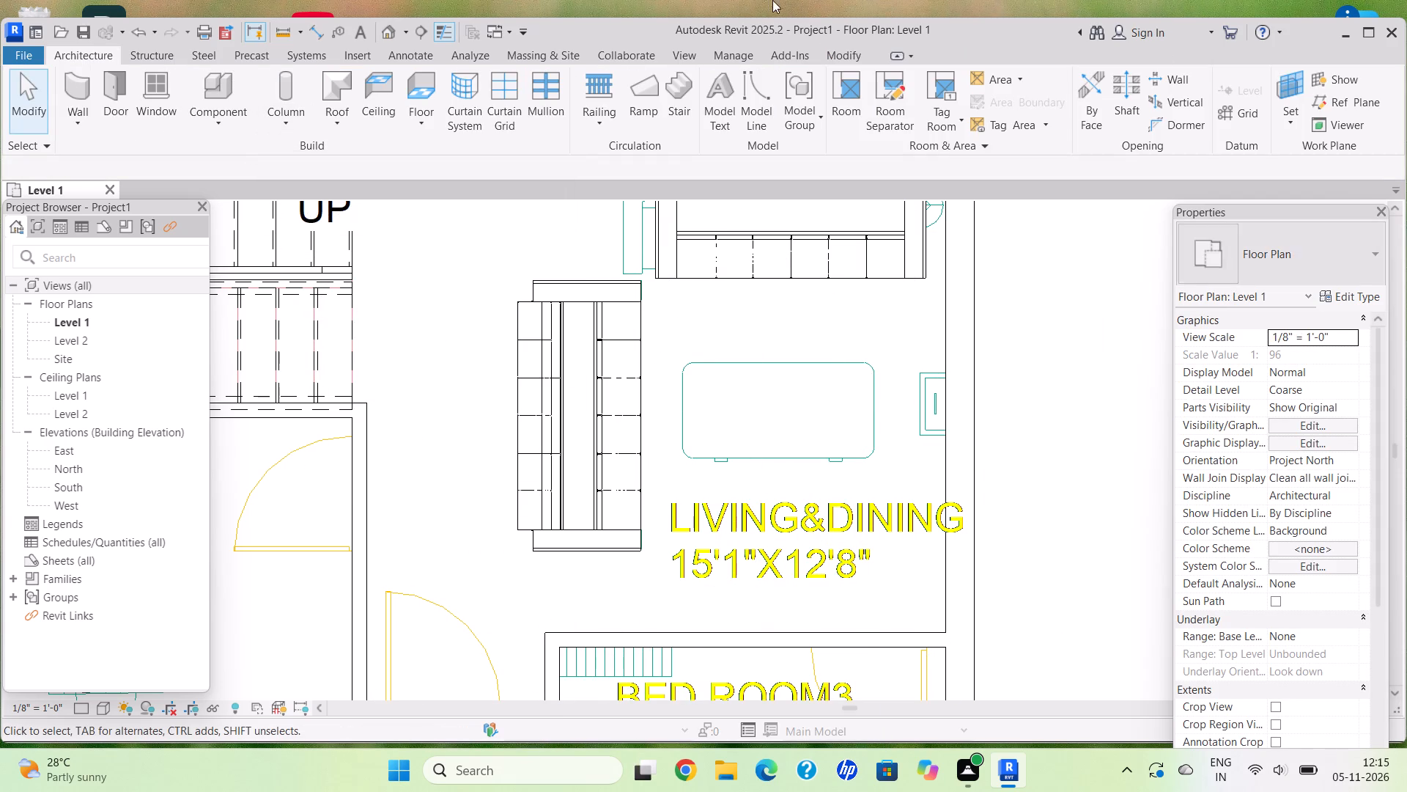
Load the Modern_Coffee_Table_17989 family from the dining table folder of the SHUBHAM CITY library for component placement.
{"action": "left_click", "coordinate": [224, 120]}
{"action": "left_click", "coordinate": [250, 151]}
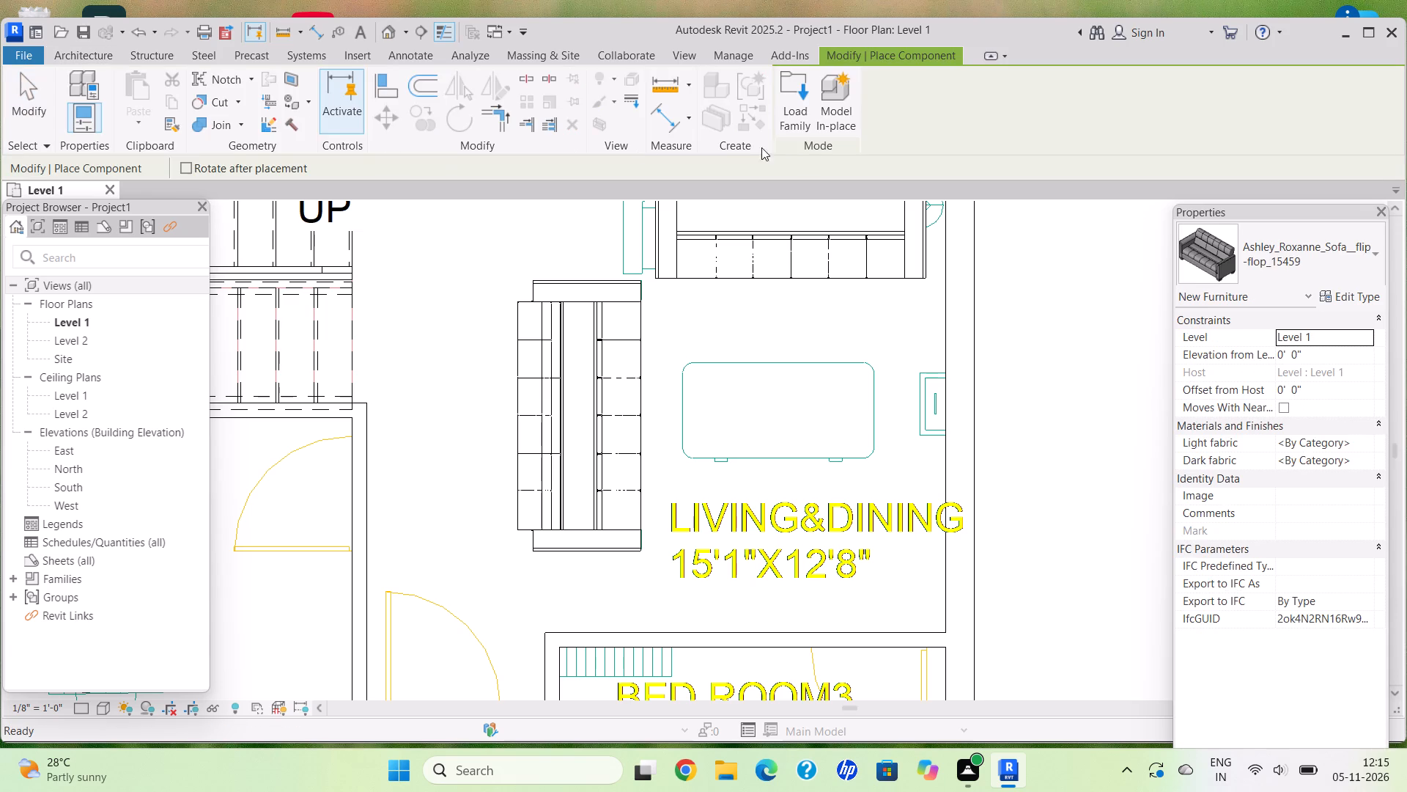
{"action": "left_click", "coordinate": [794, 135]}
{"action": "left_click", "coordinate": [811, 115]}
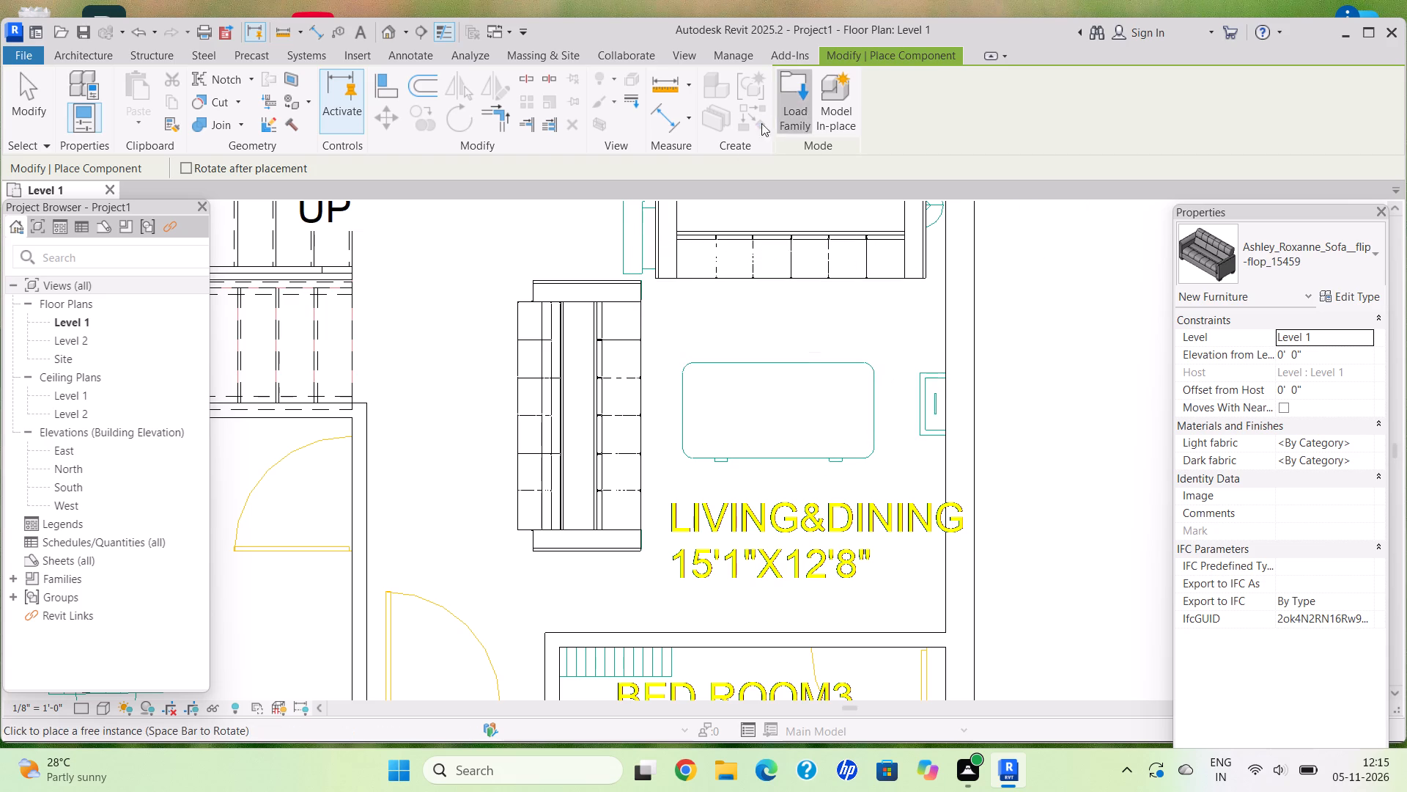
{"action": "double_click", "coordinate": [420, 287]}
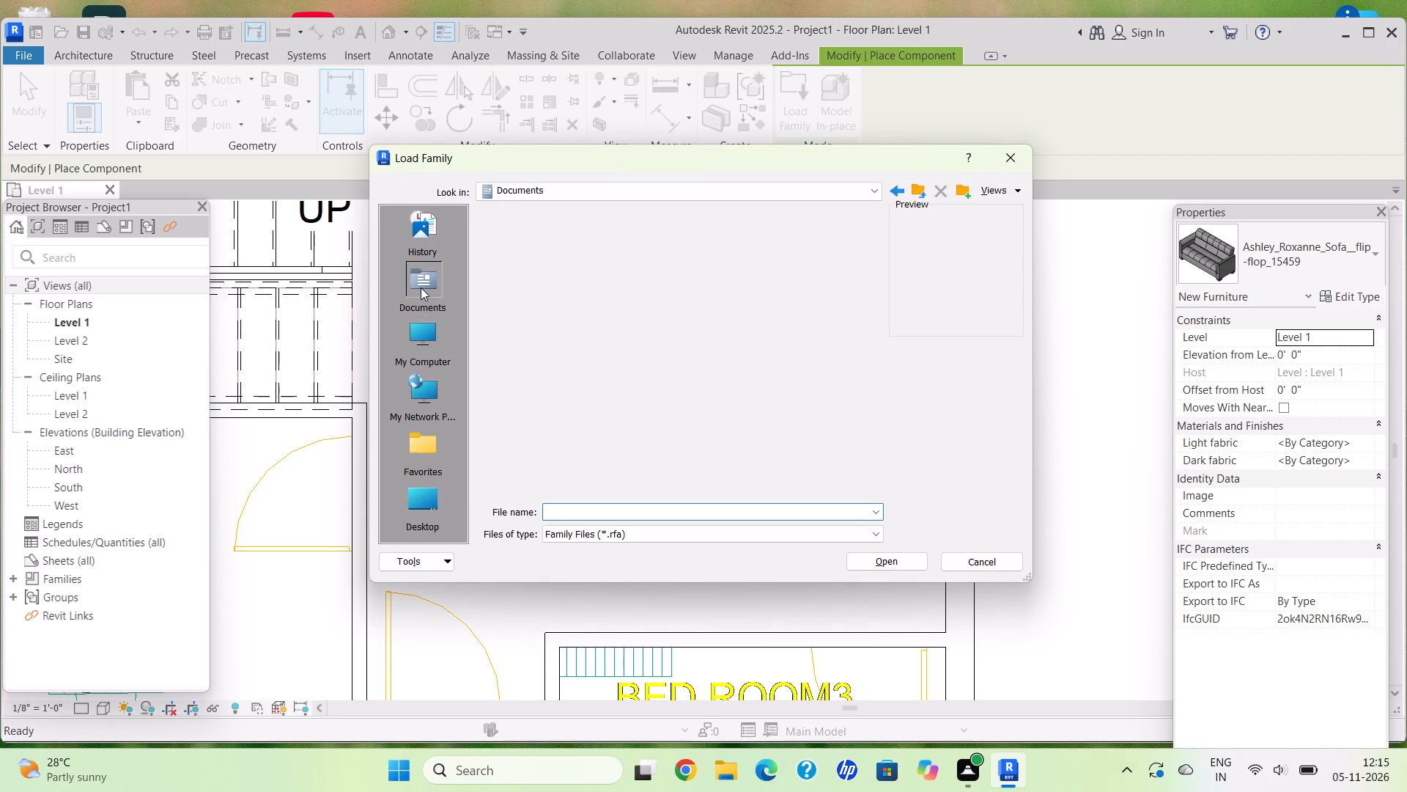
{"action": "double_click", "coordinate": [775, 363]}
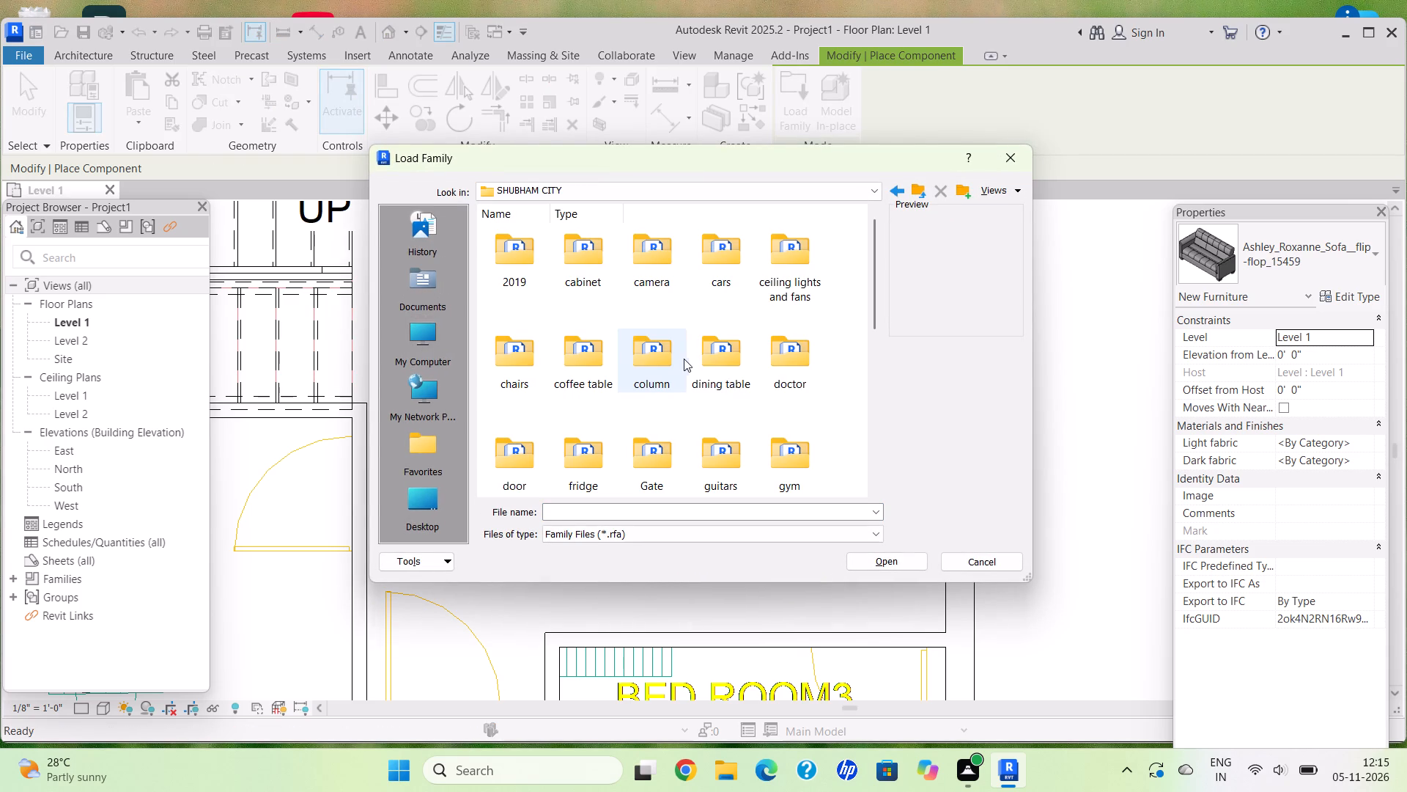
{"action": "double_click", "coordinate": [725, 361]}
{"action": "left_click", "coordinate": [665, 351]}
{"action": "left_click", "coordinate": [880, 550]}
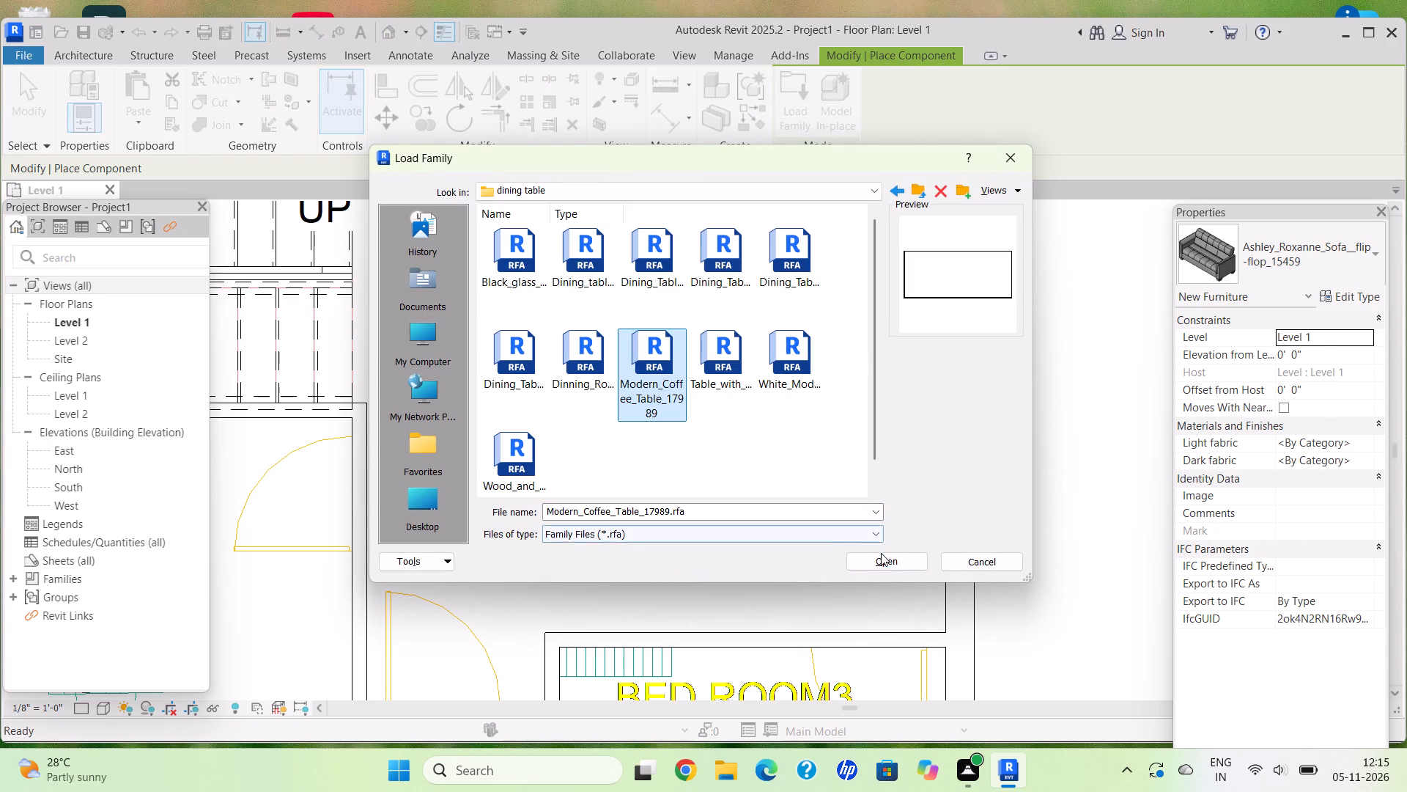
{"action": "left_click", "coordinate": [887, 558]}
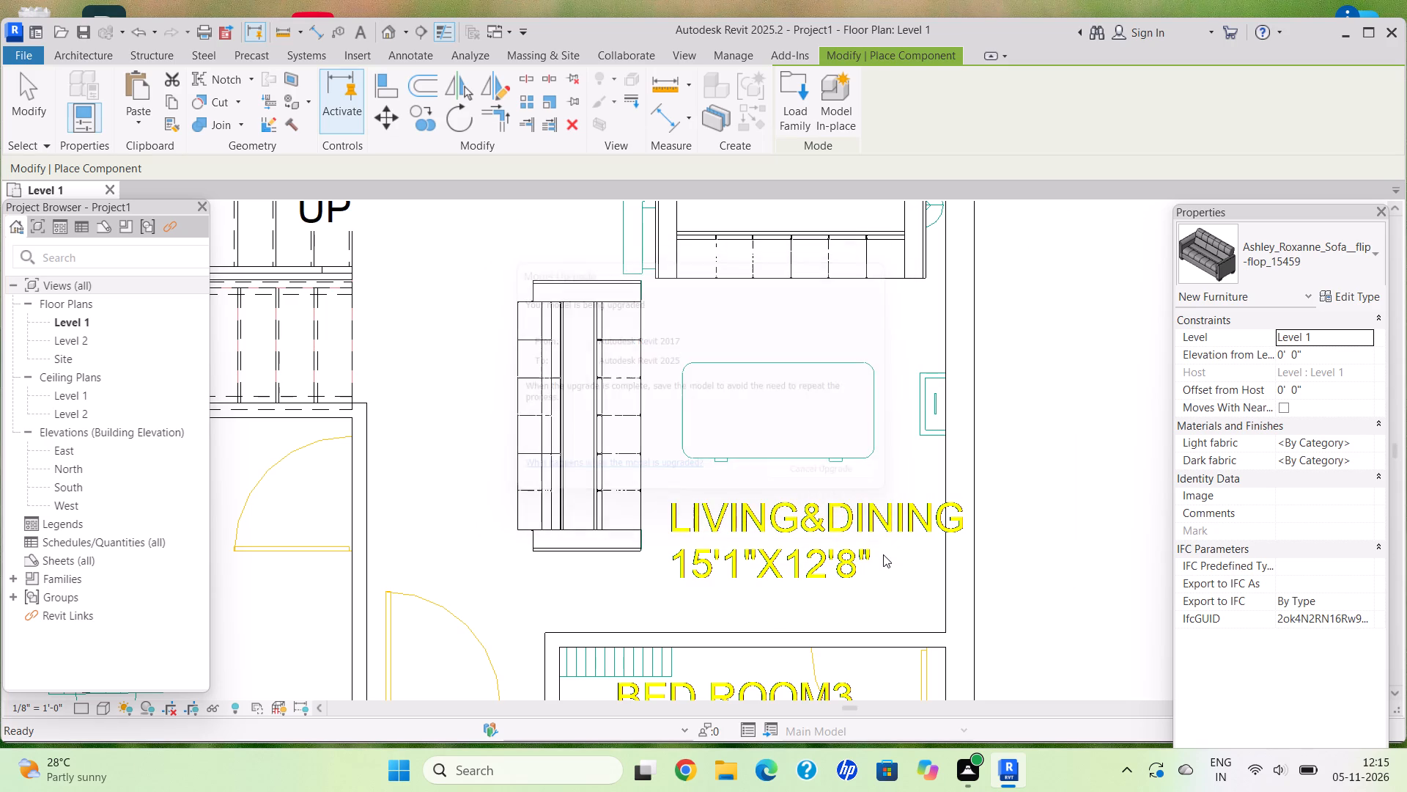
Place the Modern_Coffee_Table_17989 inside the CAD table outline between the sofas in the Living & Dining room.
{"action": "scroll", "coordinate": [825, 326], "scroll_direction": "up", "scroll_amount": 4}
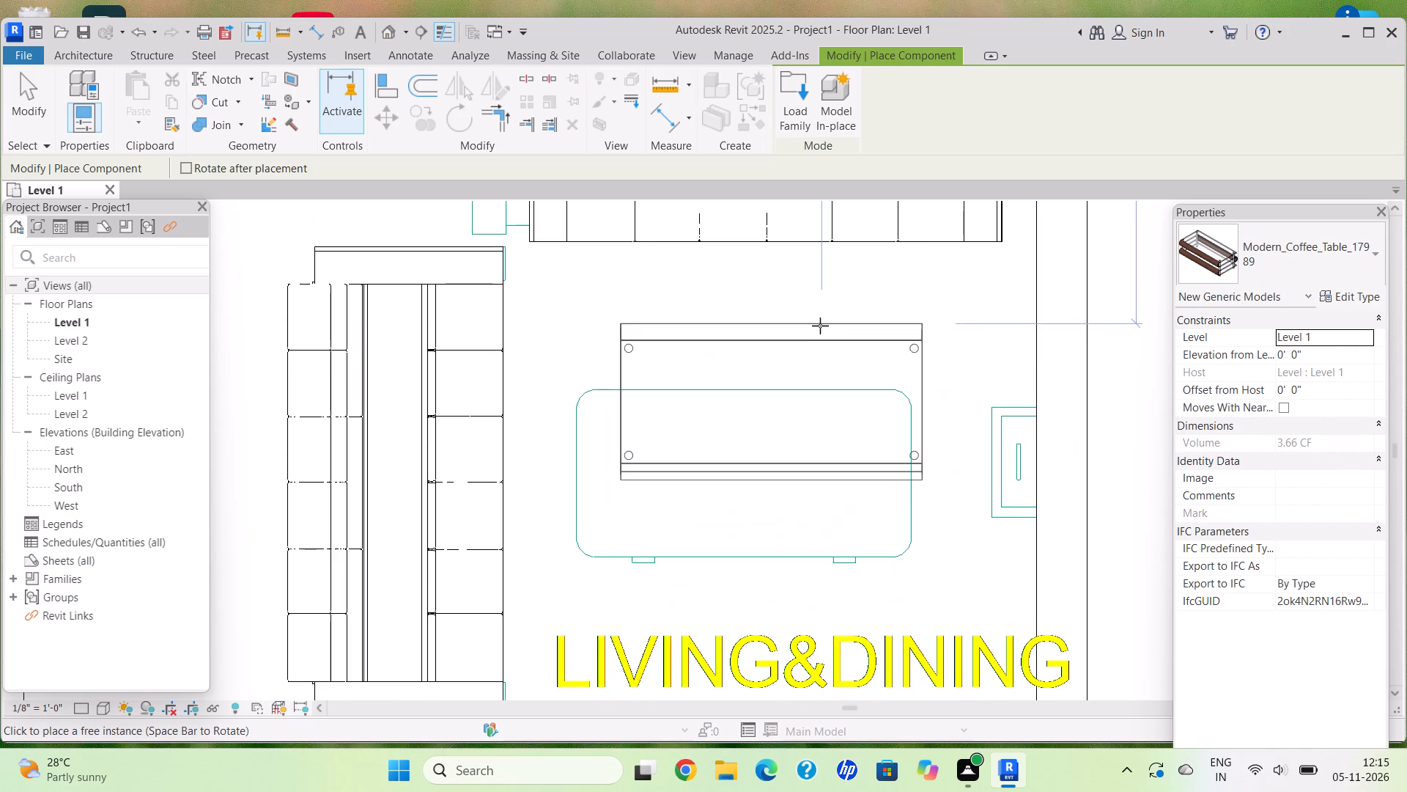
{"action": "left_click", "coordinate": [800, 389]}
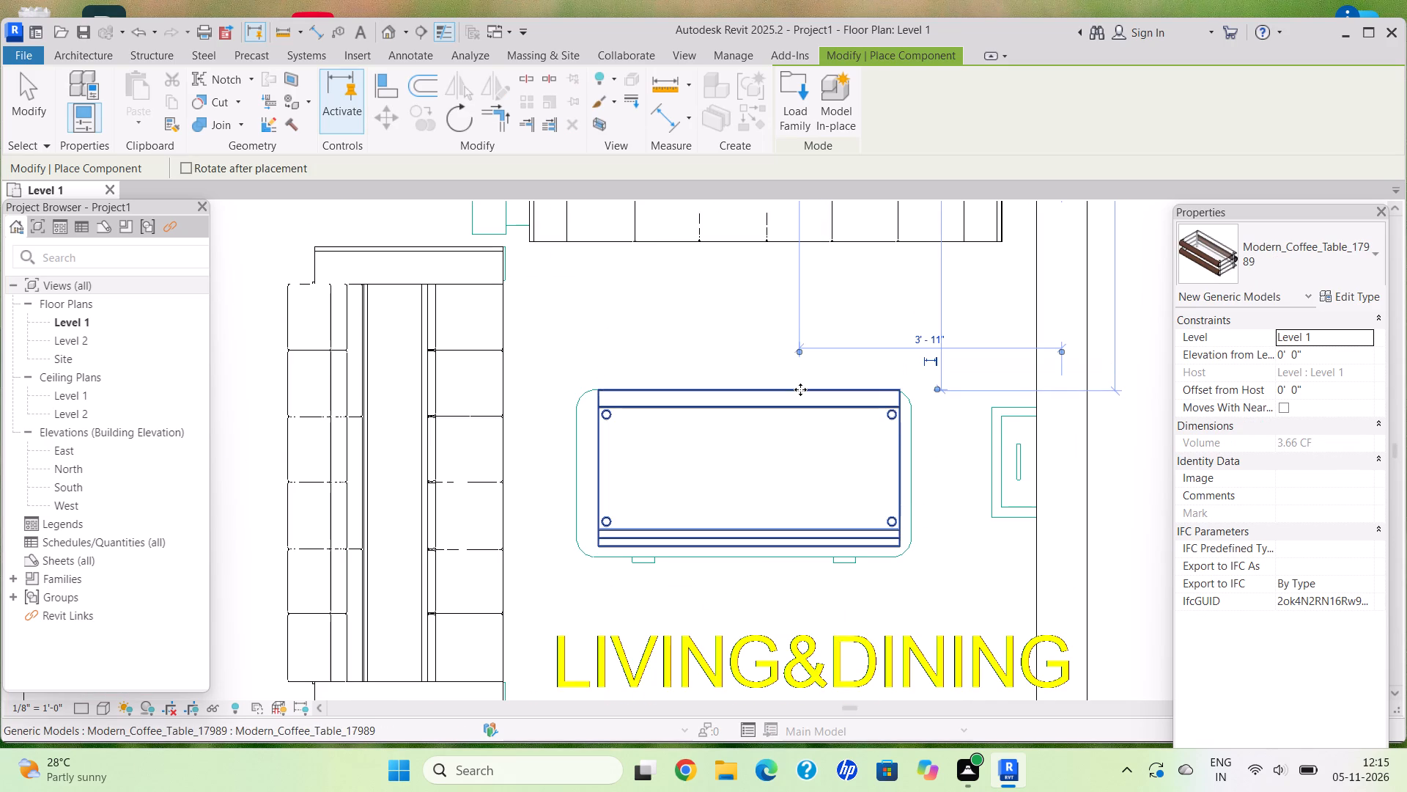
{"action": "key", "text": "Escape"}
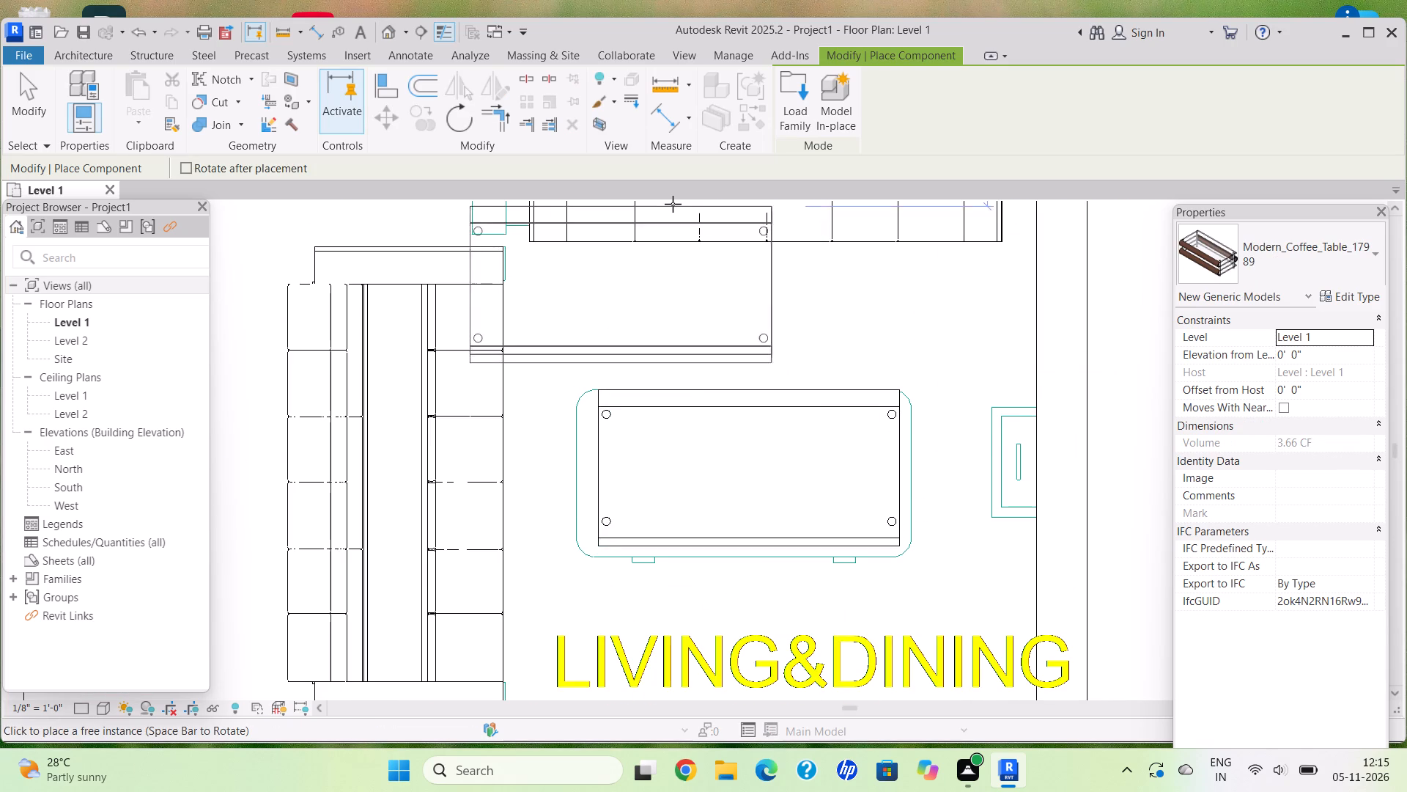
{"action": "scroll", "coordinate": [673, 204], "scroll_direction": "up", "scroll_amount": 1}
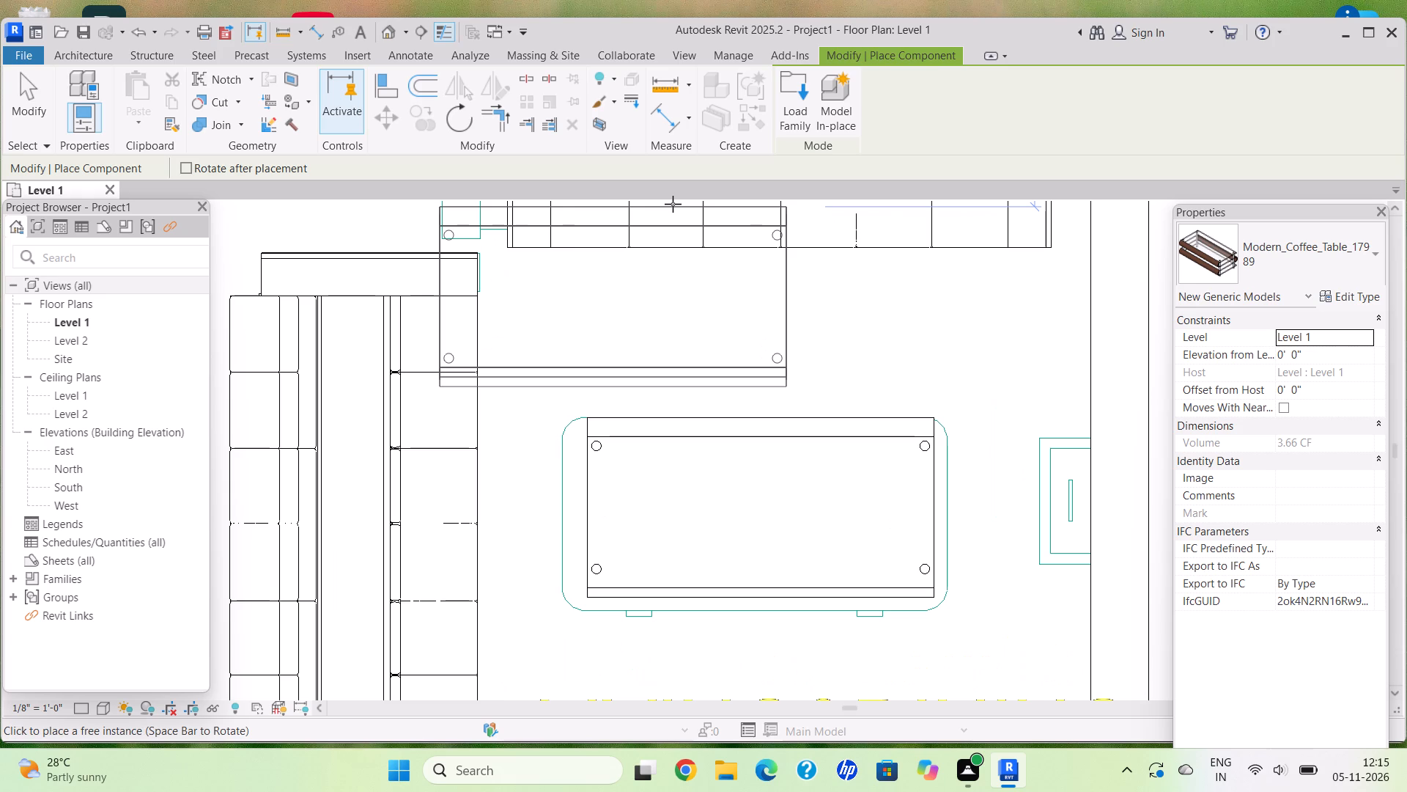
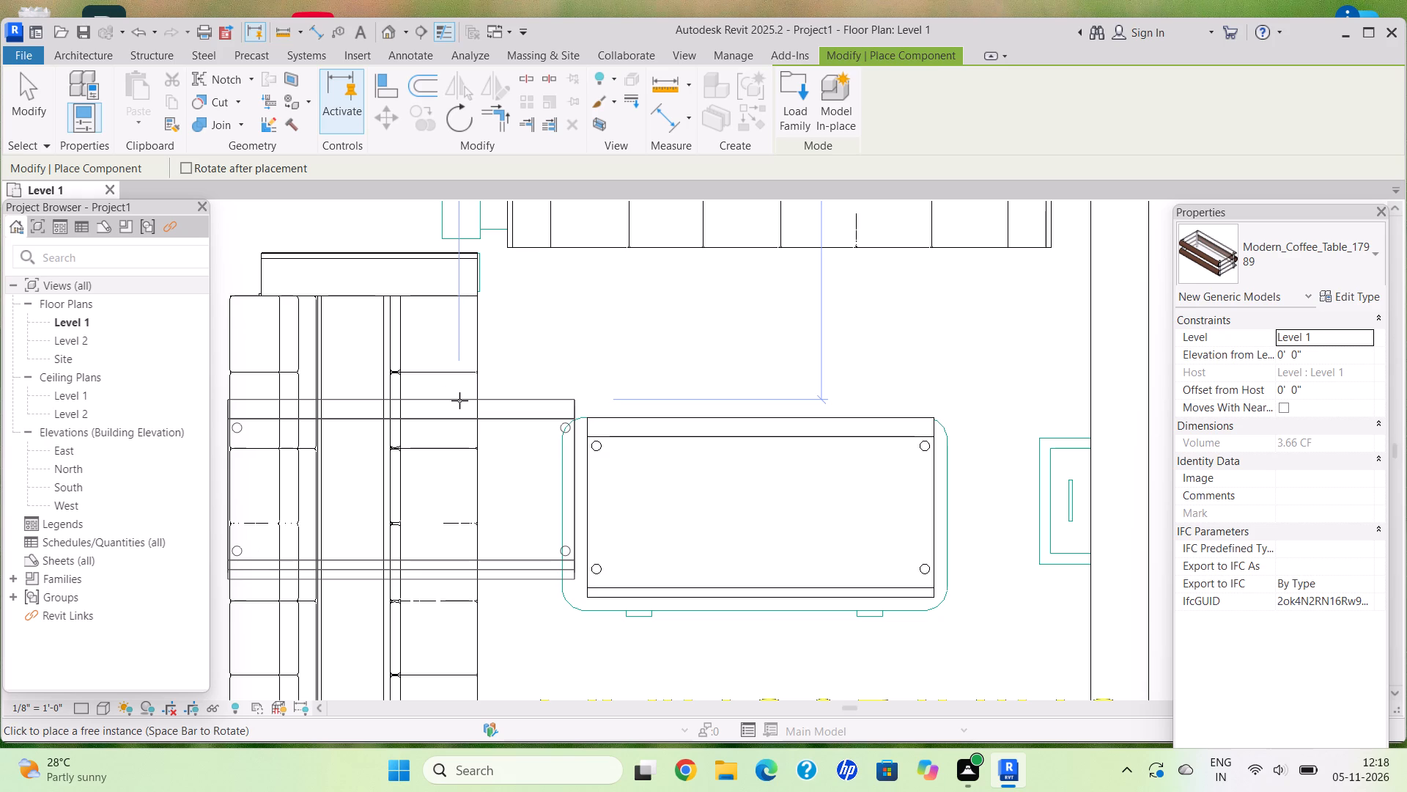
End the coffee table placement without adding another table.
{"action": "scroll", "coordinate": [458, 445], "scroll_direction": "down", "scroll_amount": 2}
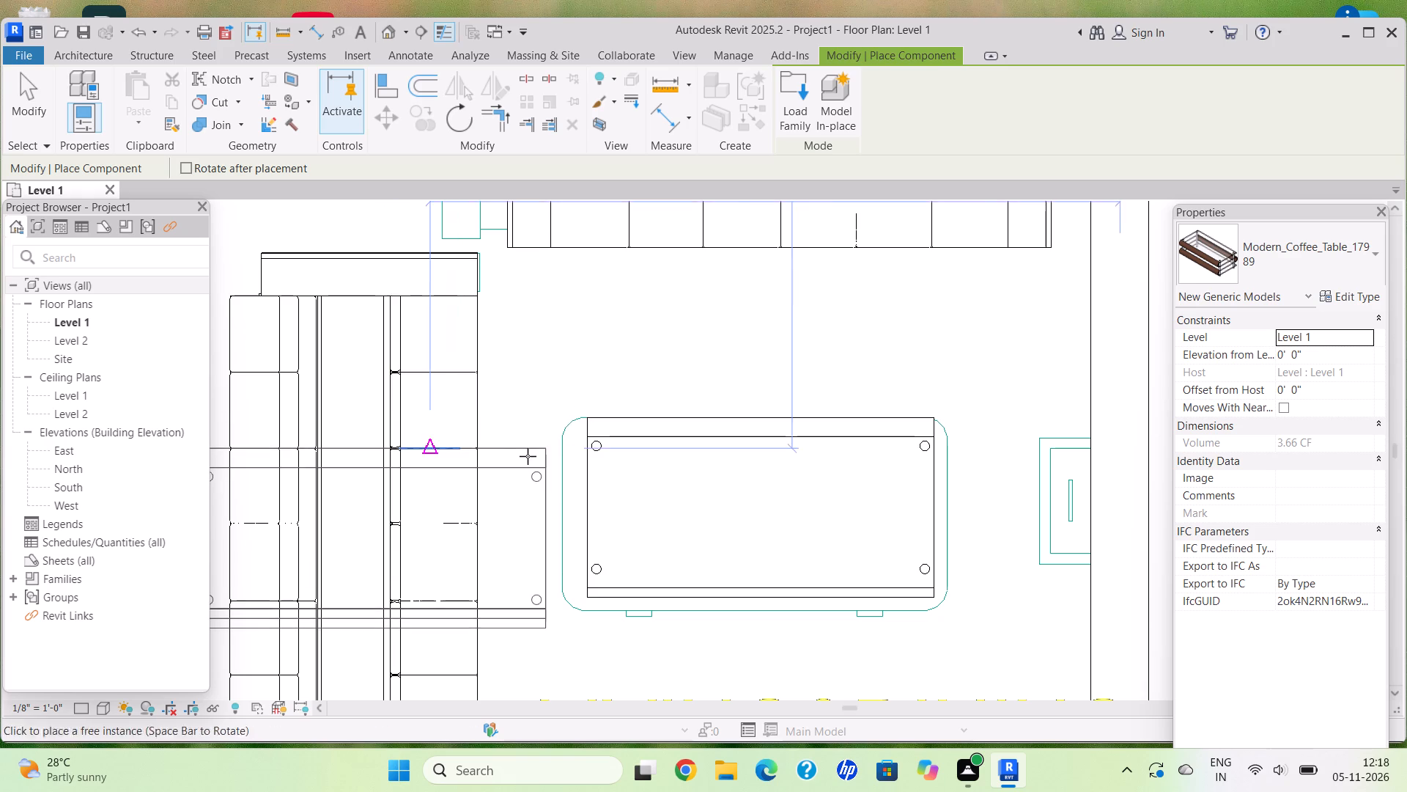
{"action": "scroll", "coordinate": [528, 456], "scroll_direction": "down", "scroll_amount": 6}
{"action": "middle_click_drag", "start_coordinate": [548, 444], "coordinate": [687, 395]}
{"action": "key", "text": "Escape"}
{"action": "key", "text": "Escape"}
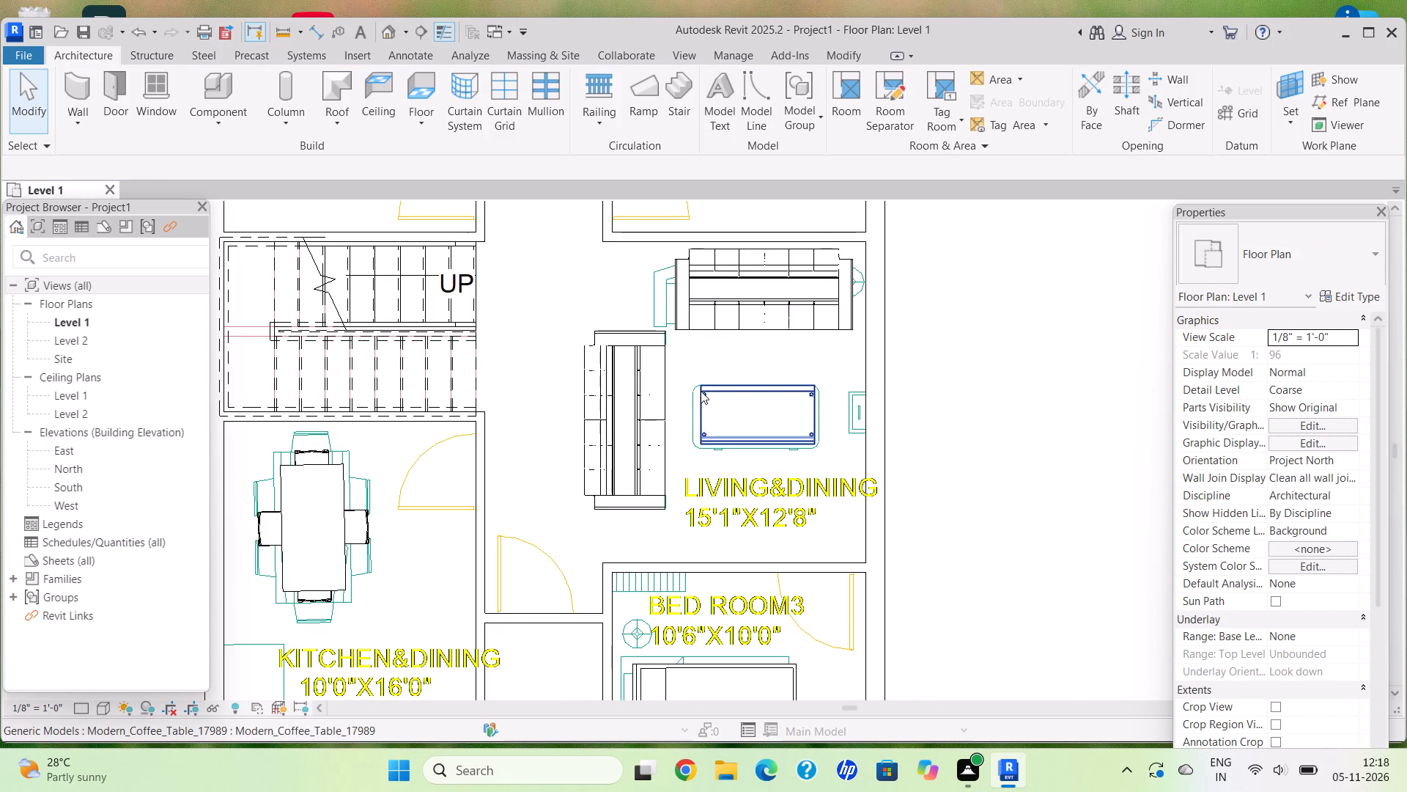
Place Single-Flush 36" x 84" doors at the CAD door swings of the Toilet, Bed Room 2 and Bed Room 1.
{"action": "scroll", "coordinate": [558, 351], "scroll_direction": "down", "scroll_amount": 7}
{"action": "middle_click_drag", "start_coordinate": [560, 355], "coordinate": [577, 367]}
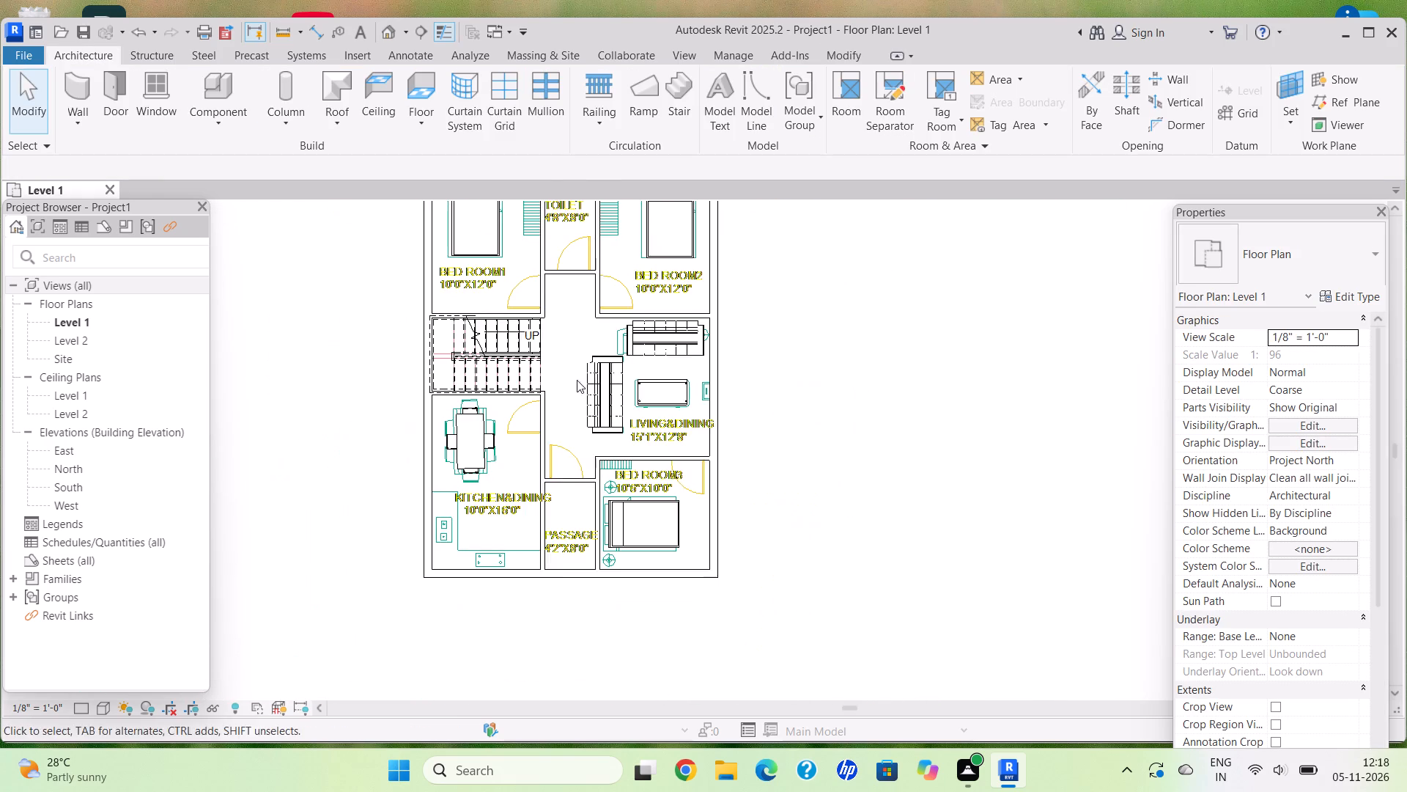
{"action": "middle_click_drag", "start_coordinate": [575, 384], "coordinate": [566, 453]}
{"action": "scroll", "coordinate": [588, 351], "scroll_direction": "up", "scroll_amount": 4}
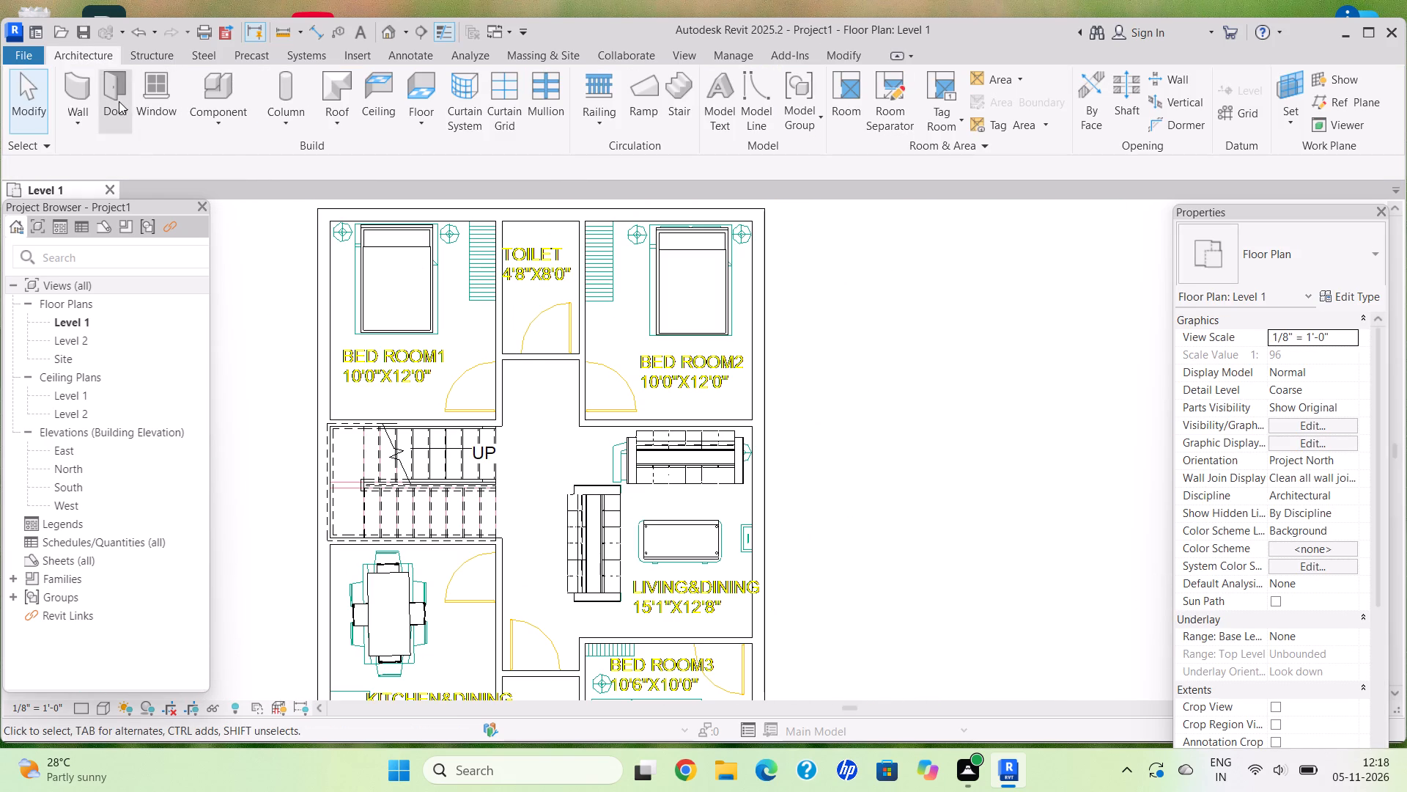
{"action": "left_click", "coordinate": [119, 101]}
{"action": "scroll", "coordinate": [598, 342], "scroll_direction": "up", "scroll_amount": 7}
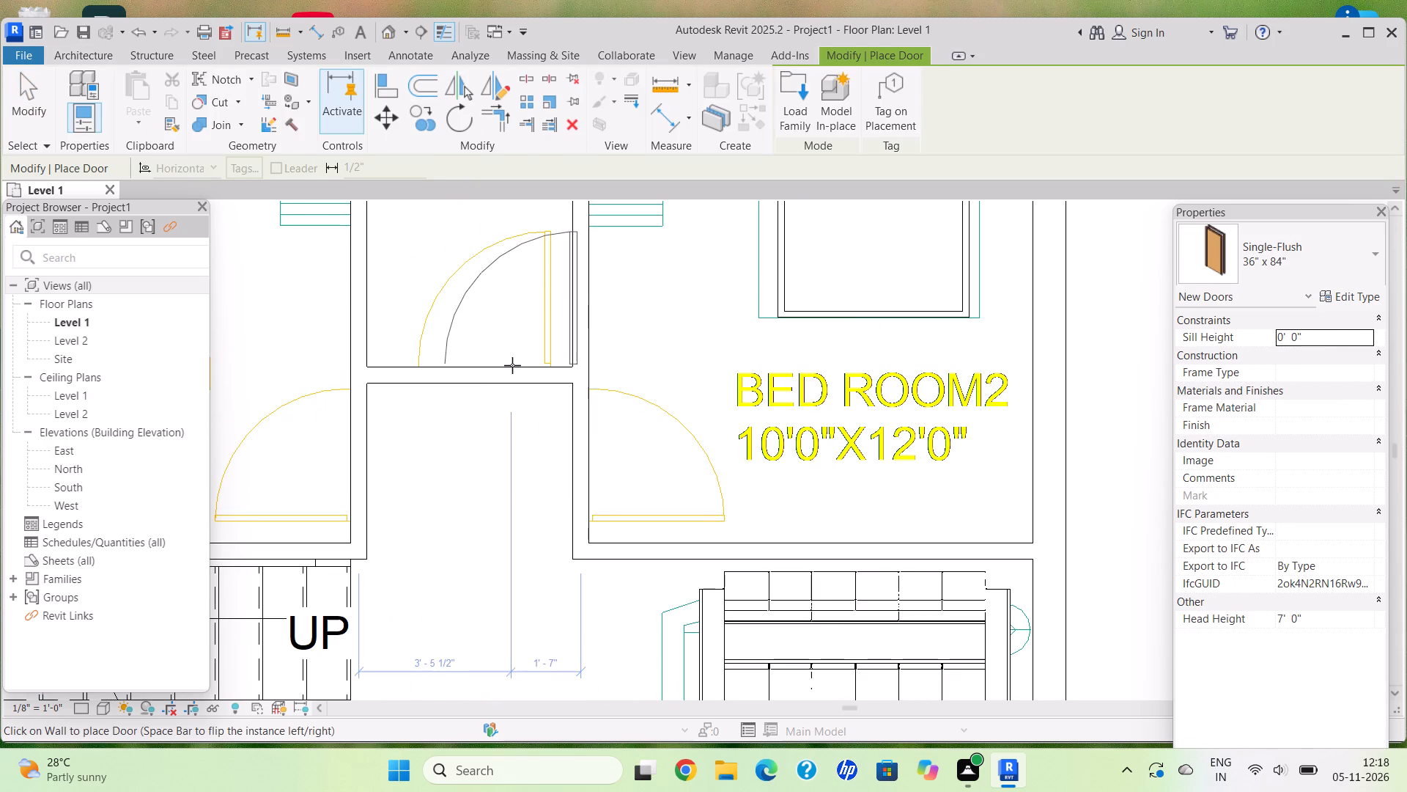
{"action": "left_click", "coordinate": [484, 364]}
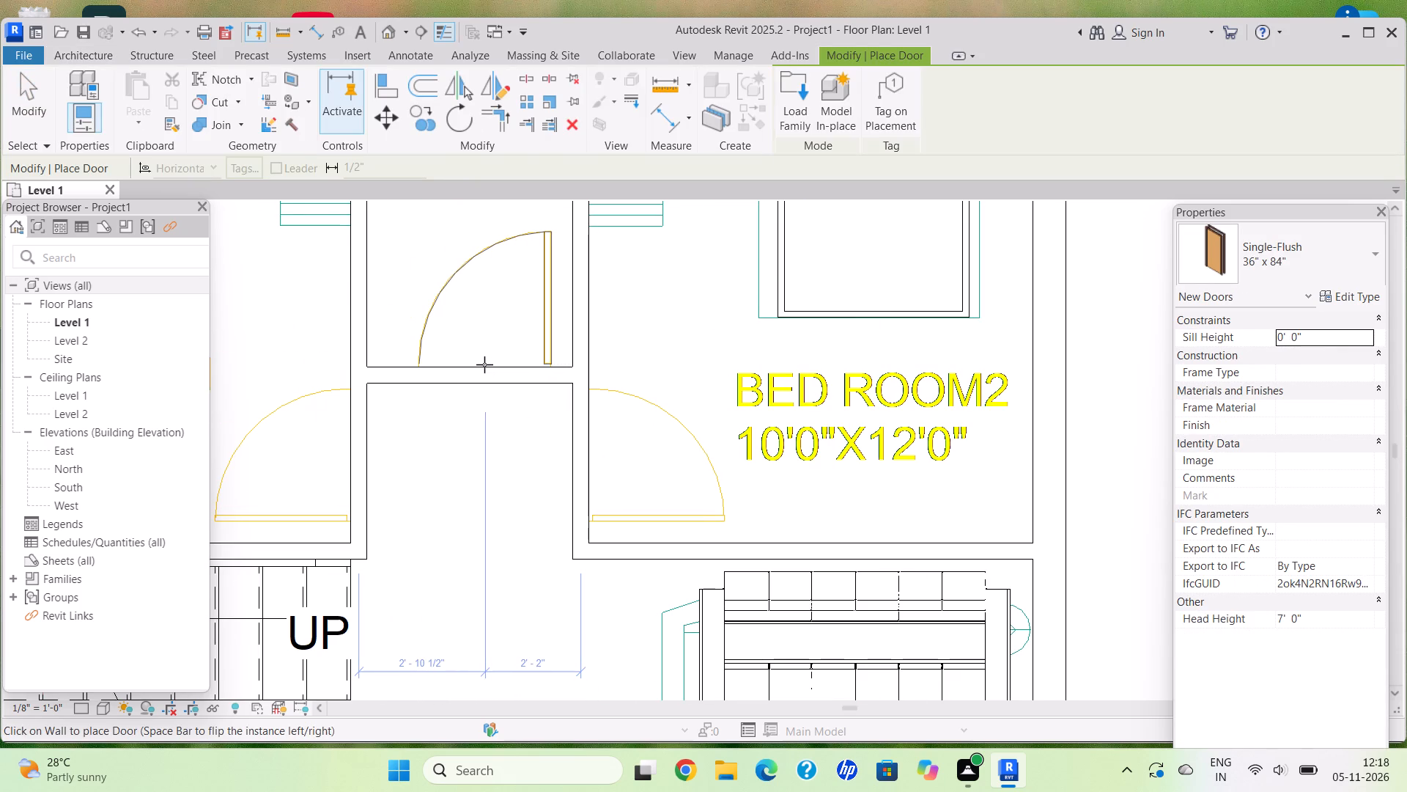
{"action": "left_click", "coordinate": [591, 450]}
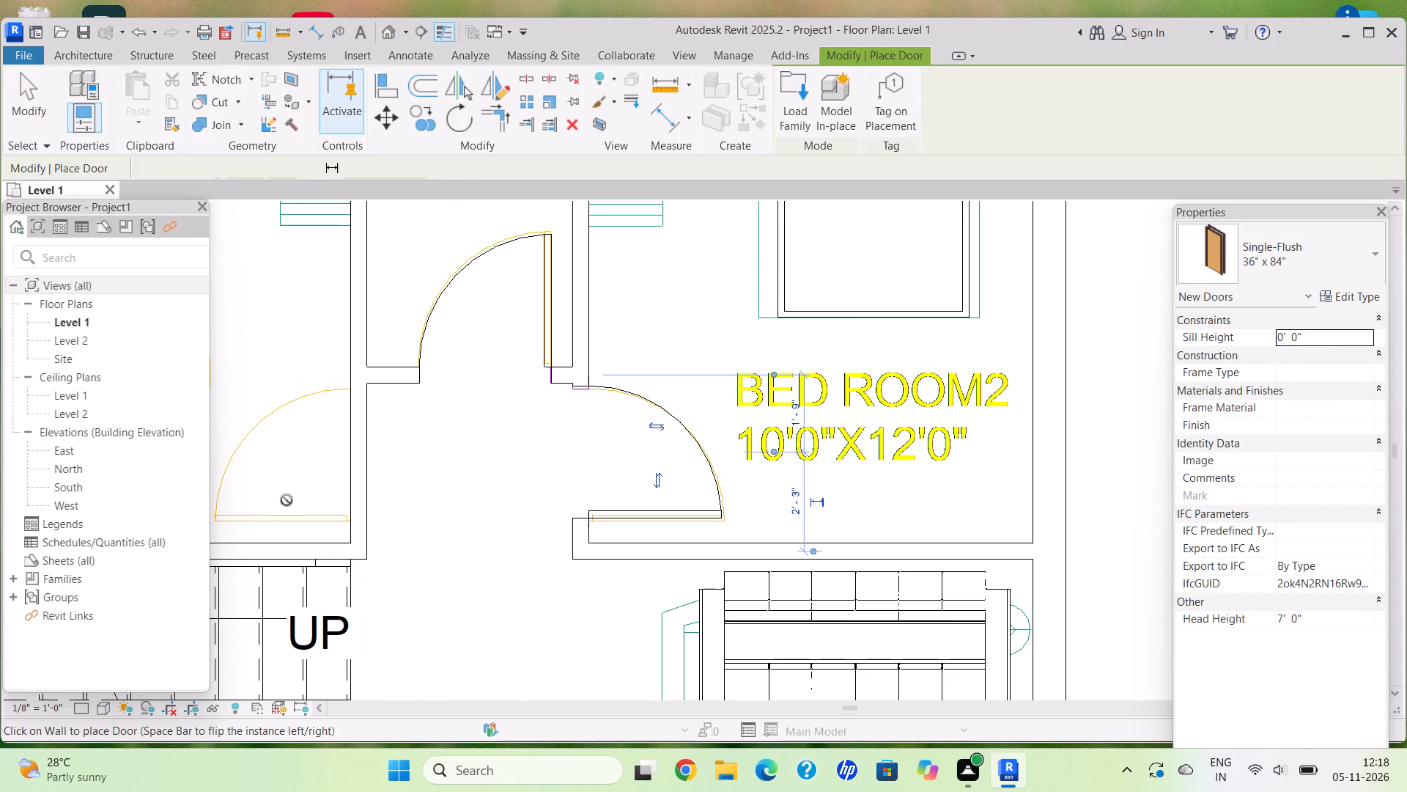
{"action": "key", "text": "space"}
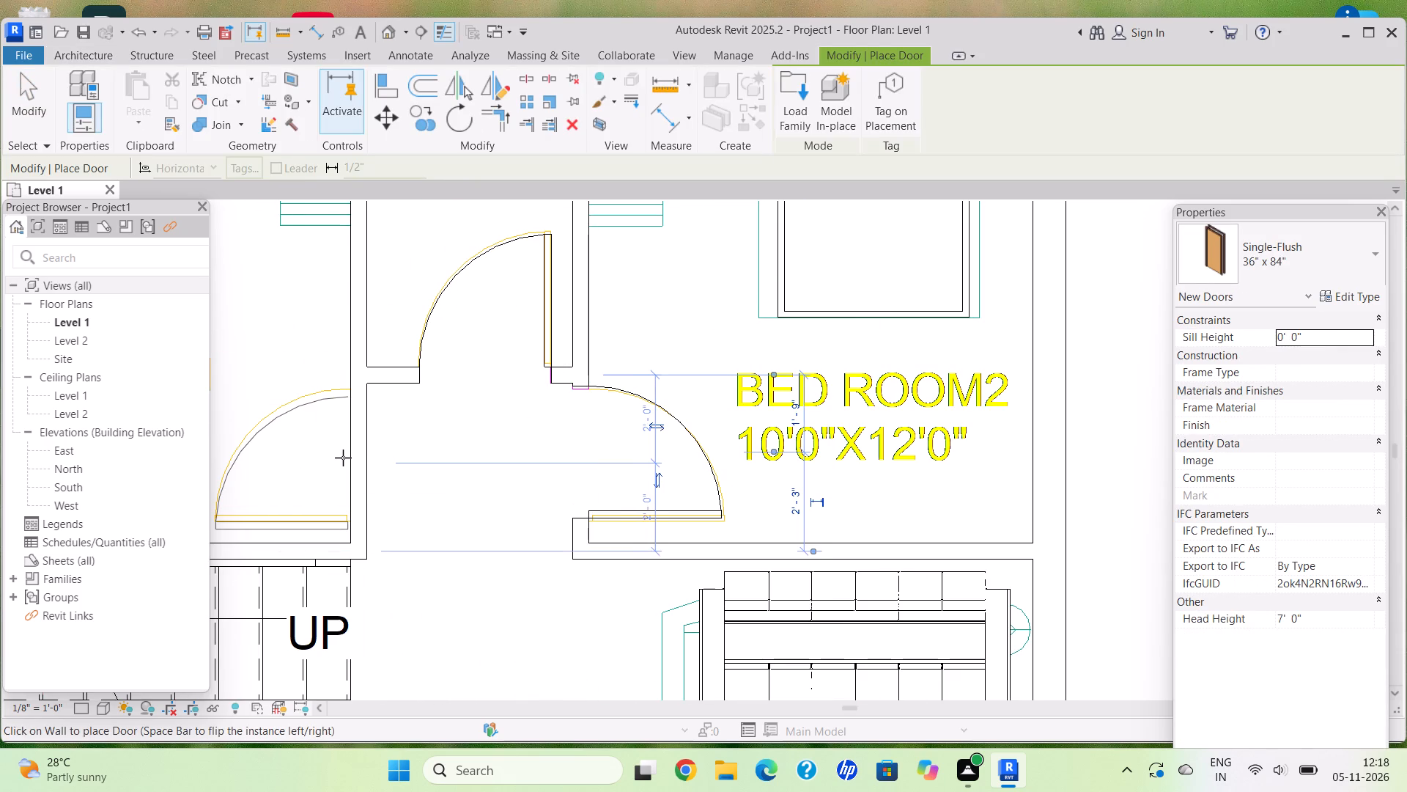
{"action": "left_click", "coordinate": [343, 455]}
Place a Single-Flush 36" x 84" door in the wall between Living & Dining and Bed Room 3, matching the CAD swing.
{"action": "scroll", "coordinate": [579, 535], "scroll_direction": "down", "scroll_amount": 3}
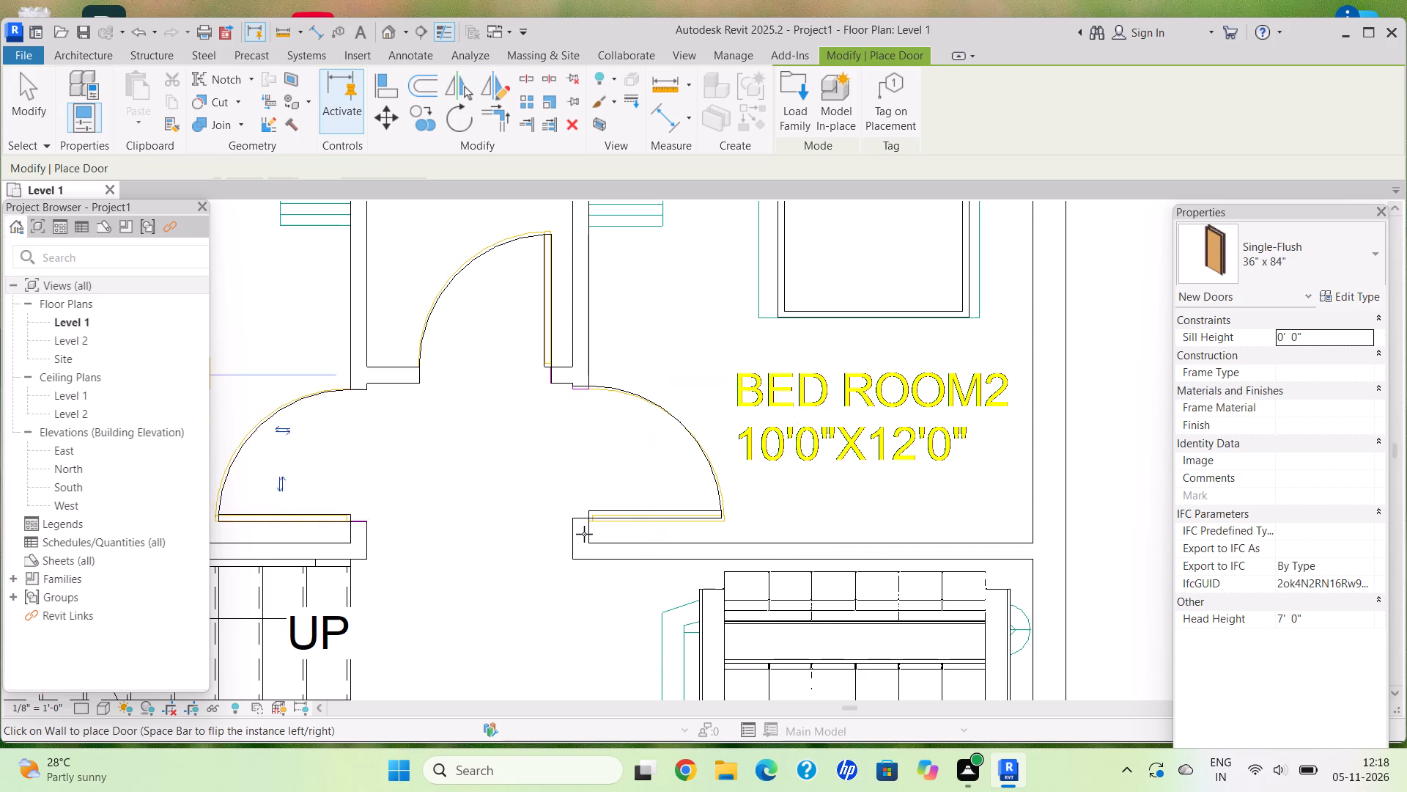
{"action": "scroll", "coordinate": [584, 534], "scroll_direction": "down", "scroll_amount": 1}
{"action": "middle_click_drag", "start_coordinate": [584, 514], "coordinate": [554, 391]}
{"action": "middle_click_drag", "start_coordinate": [547, 354], "coordinate": [546, 304]}
{"action": "middle_click_drag", "start_coordinate": [684, 463], "coordinate": [632, 274]}
{"action": "middle_click_drag", "start_coordinate": [648, 470], "coordinate": [623, 364]}
{"action": "scroll", "coordinate": [679, 420], "scroll_direction": "up", "scroll_amount": 5}
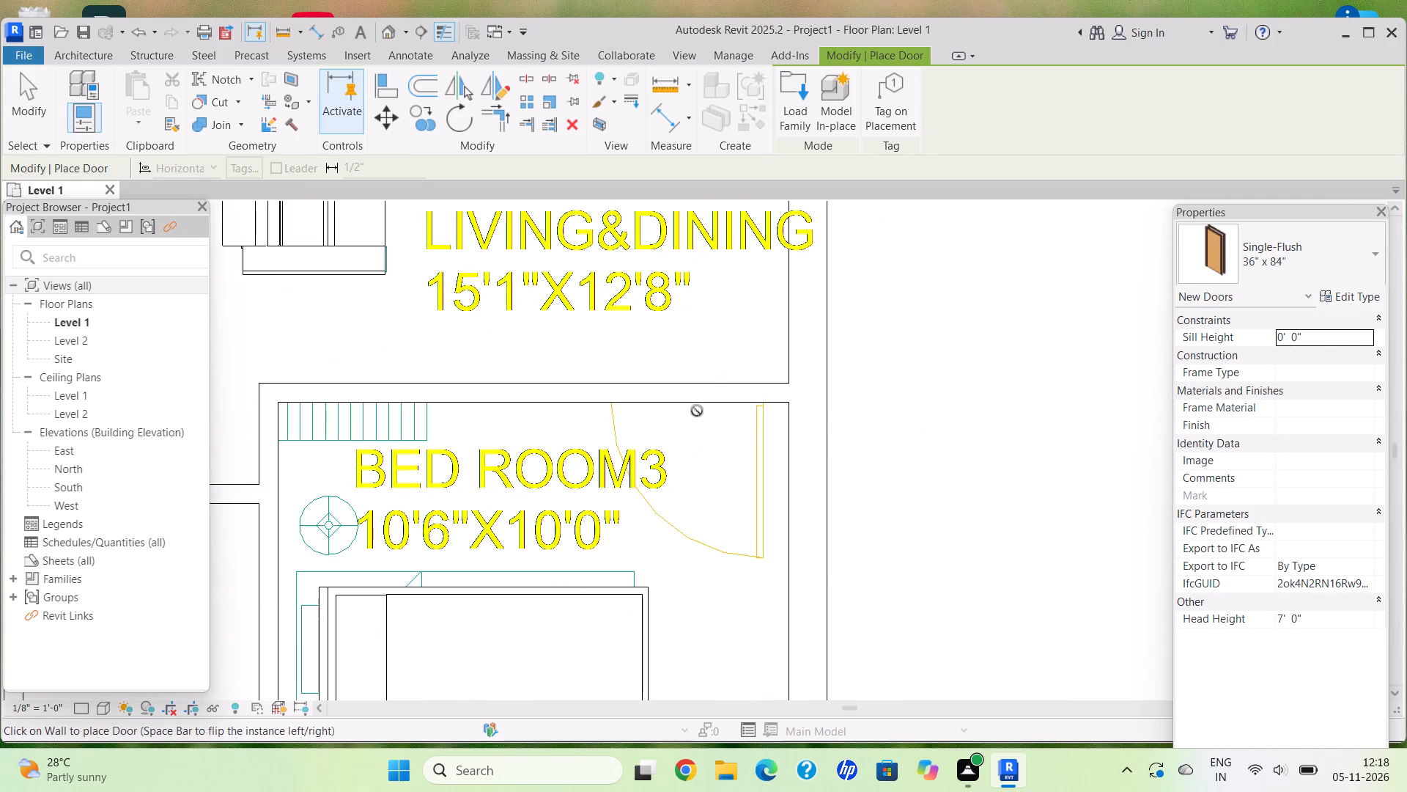
{"action": "left_click", "coordinate": [682, 404]}
Place Single-Flush 36" x 84" doors at the Passage entrance and in the Kitchen & Dining side wall, matching the CAD swings.
{"action": "scroll", "coordinate": [333, 411], "scroll_direction": "down", "scroll_amount": 4}
{"action": "middle_click_drag", "start_coordinate": [350, 406], "coordinate": [723, 309]}
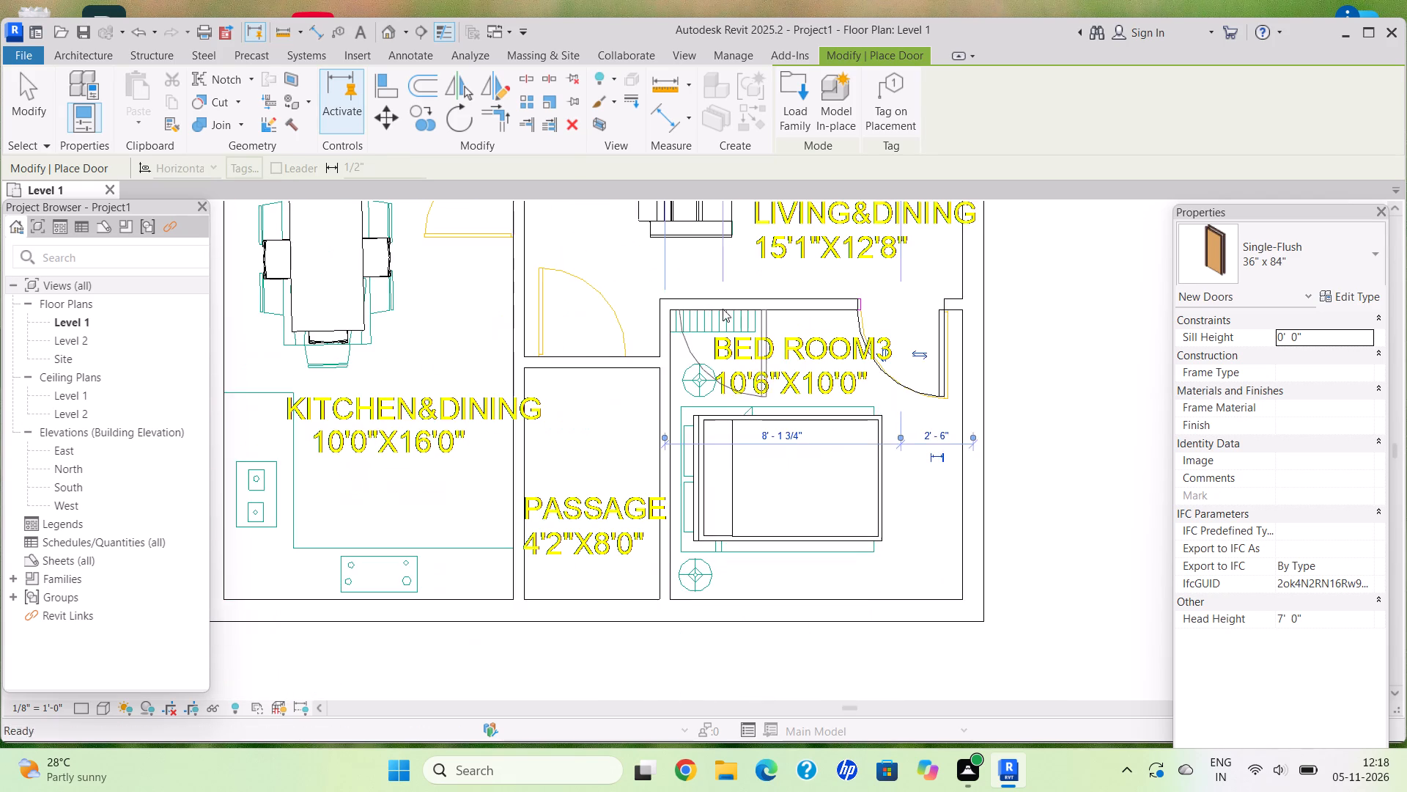
{"action": "scroll", "coordinate": [582, 332], "scroll_direction": "up", "scroll_amount": 4}
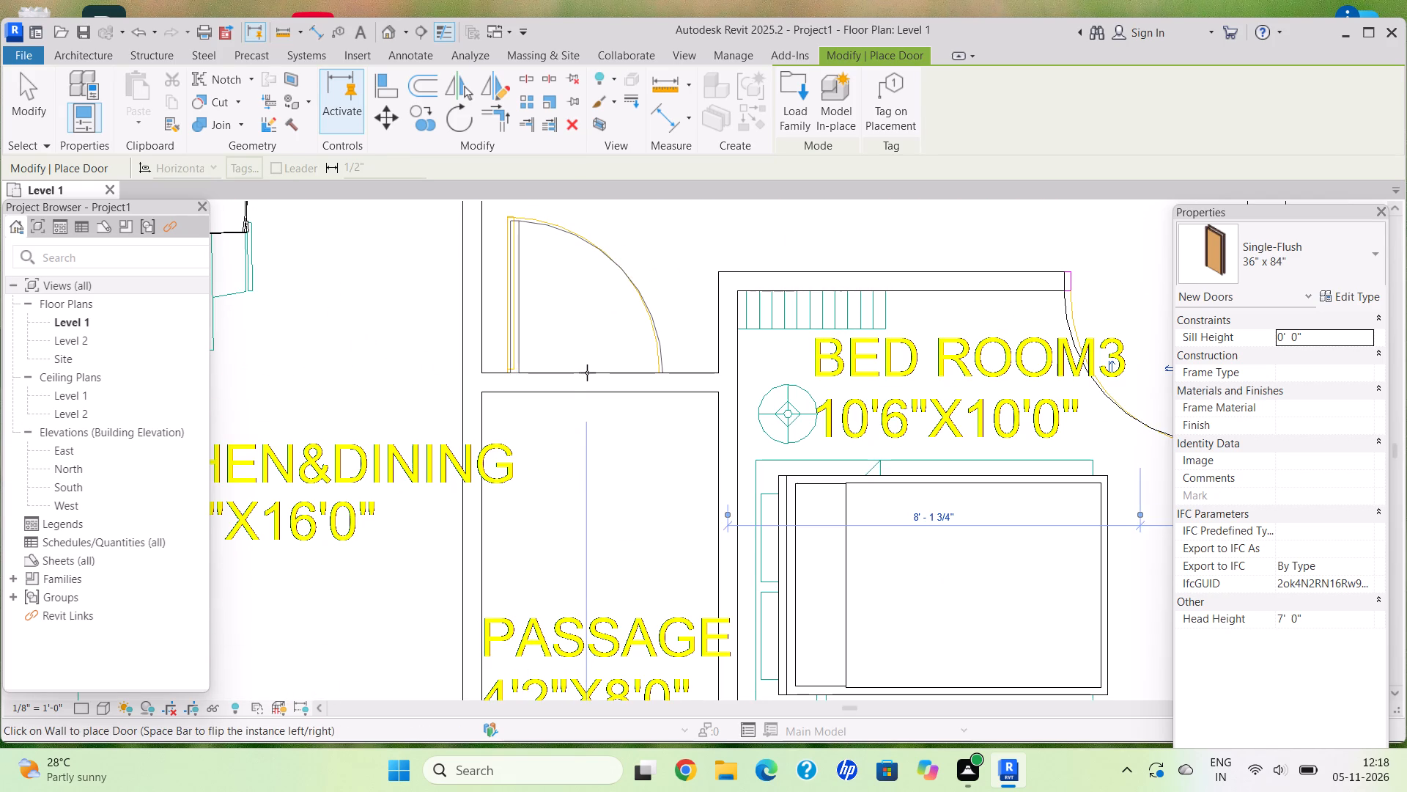
{"action": "left_click", "coordinate": [583, 370]}
{"action": "scroll", "coordinate": [296, 402], "scroll_direction": "down", "scroll_amount": 3}
{"action": "middle_click_drag", "start_coordinate": [317, 394], "coordinate": [437, 403]}
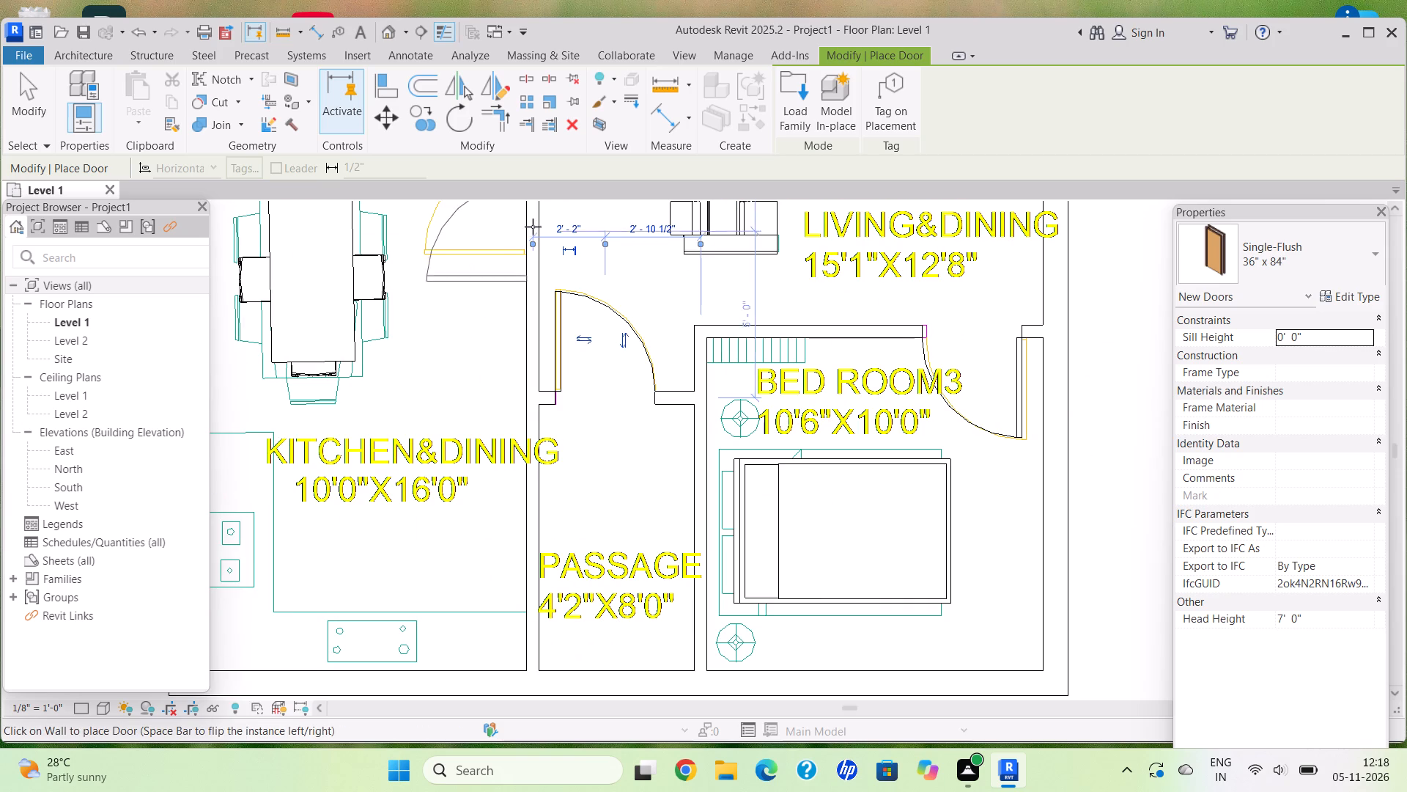
{"action": "left_click", "coordinate": [525, 208]}
Place a Single-Flush 36" x 84" entrance door in the Living & Dining exterior wall above Bed Room 3 and end door placement.
{"action": "middle_click_drag", "start_coordinate": [751, 385], "coordinate": [725, 389]}
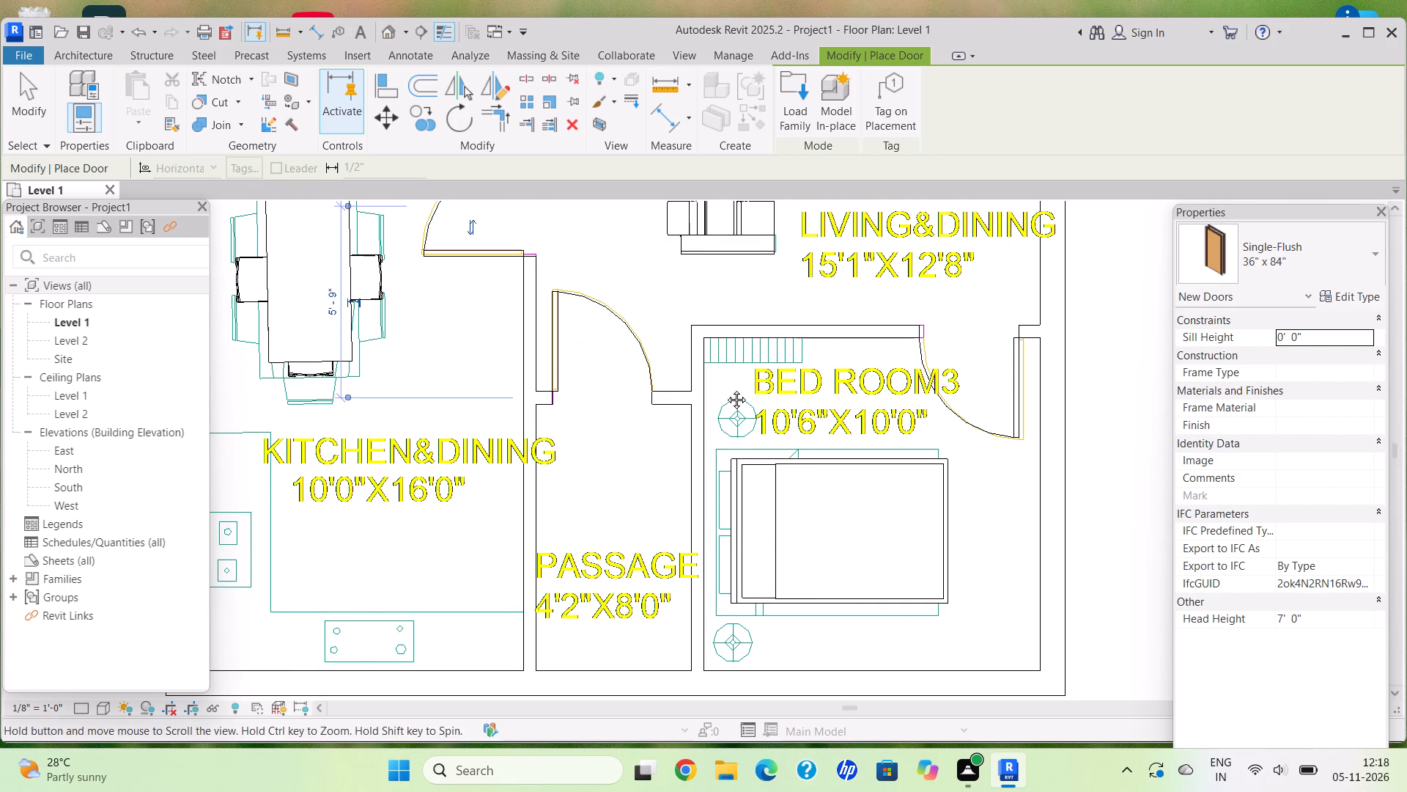
{"action": "middle_click_drag", "start_coordinate": [725, 389], "coordinate": [283, 451]}
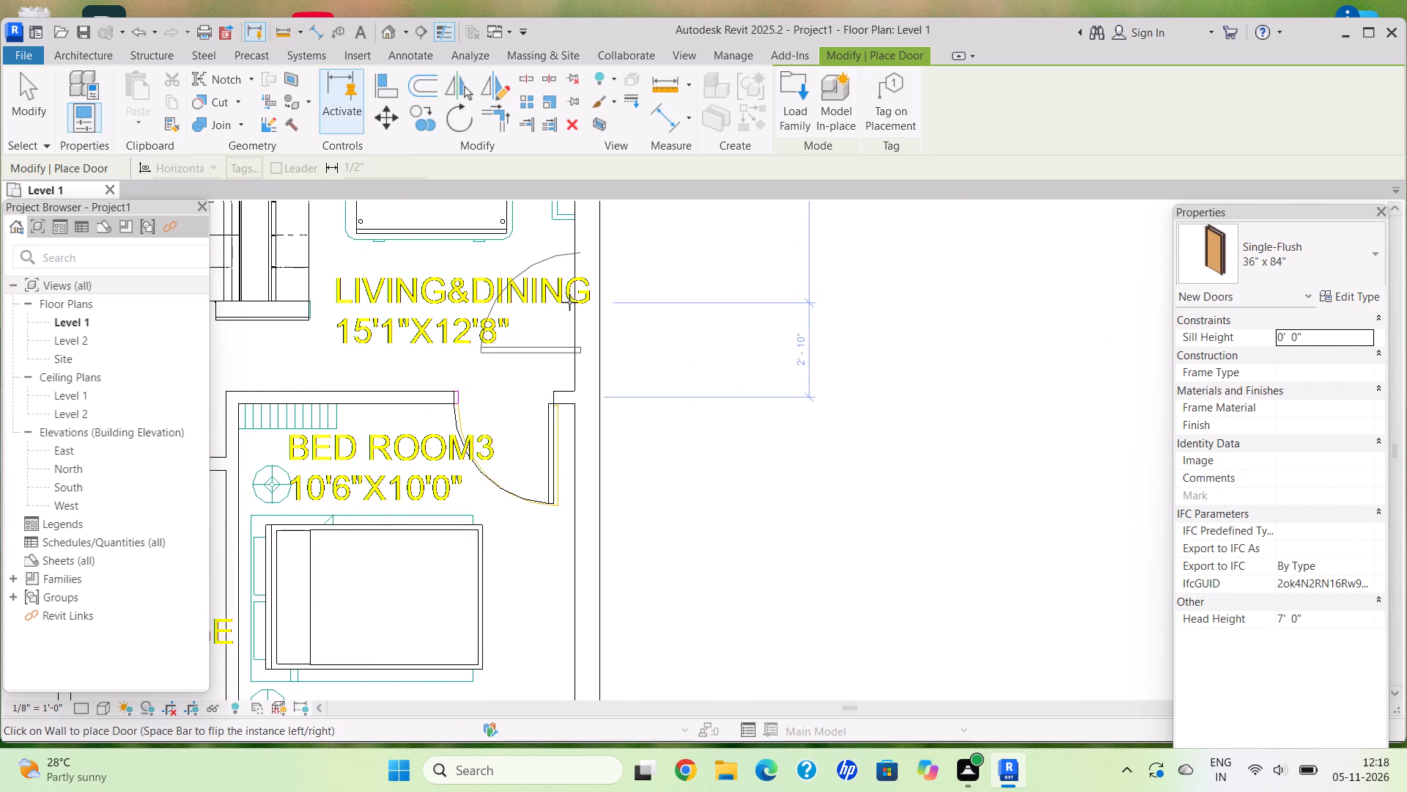
{"action": "left_click", "coordinate": [572, 303]}
{"action": "scroll", "coordinate": [387, 489], "scroll_direction": "down", "scroll_amount": 4}
{"action": "middle_click_drag", "start_coordinate": [418, 419], "coordinate": [537, 246]}
{"action": "middle_click_drag", "start_coordinate": [484, 354], "coordinate": [521, 332]}
{"action": "middle_click_drag", "start_coordinate": [466, 323], "coordinate": [544, 384]}
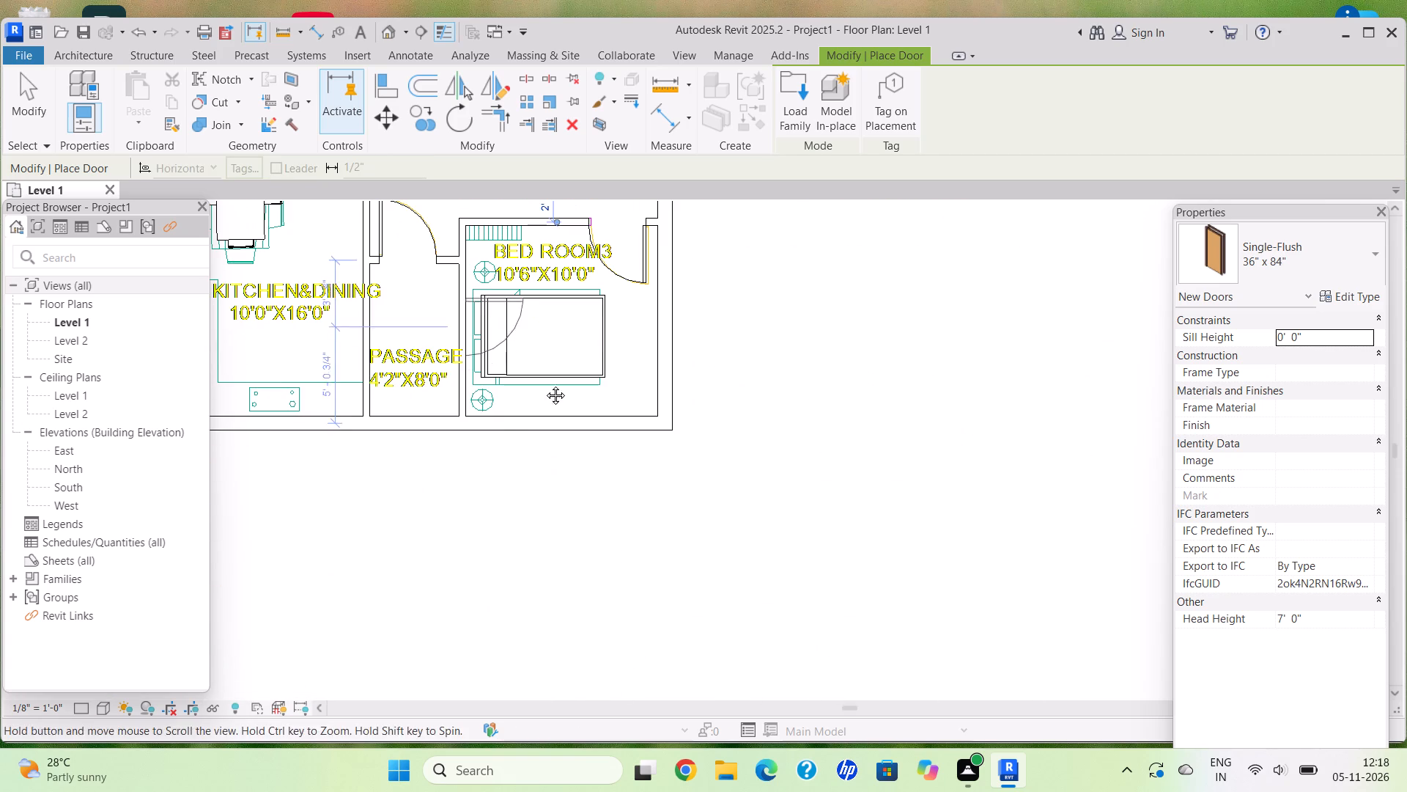
{"action": "middle_click_drag", "start_coordinate": [544, 384], "coordinate": [618, 456]}
{"action": "middle_click_drag", "start_coordinate": [475, 368], "coordinate": [523, 540]}
{"action": "scroll", "coordinate": [517, 517], "scroll_direction": "down", "scroll_amount": 3}
{"action": "key", "text": "Escape"}
{"action": "key", "text": "Escape"}
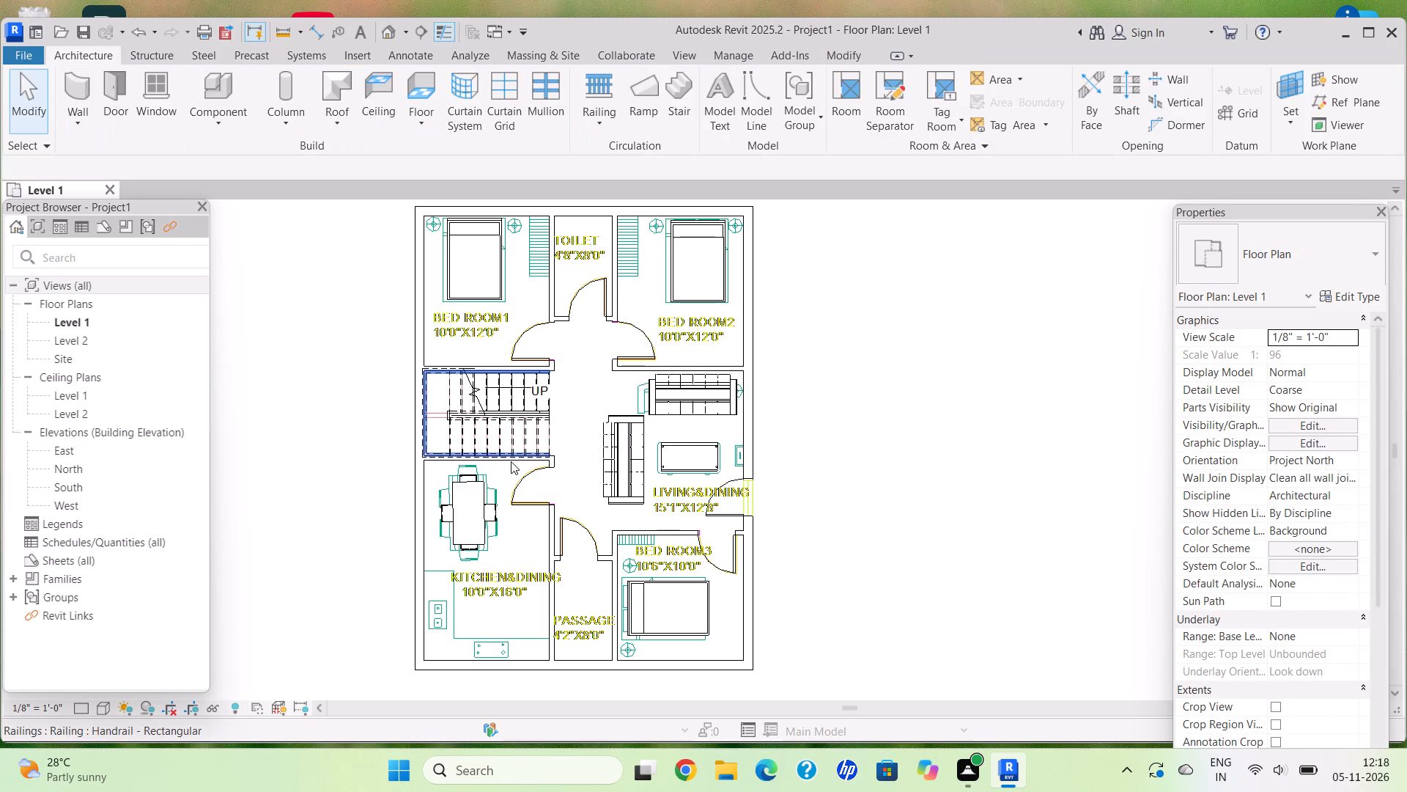
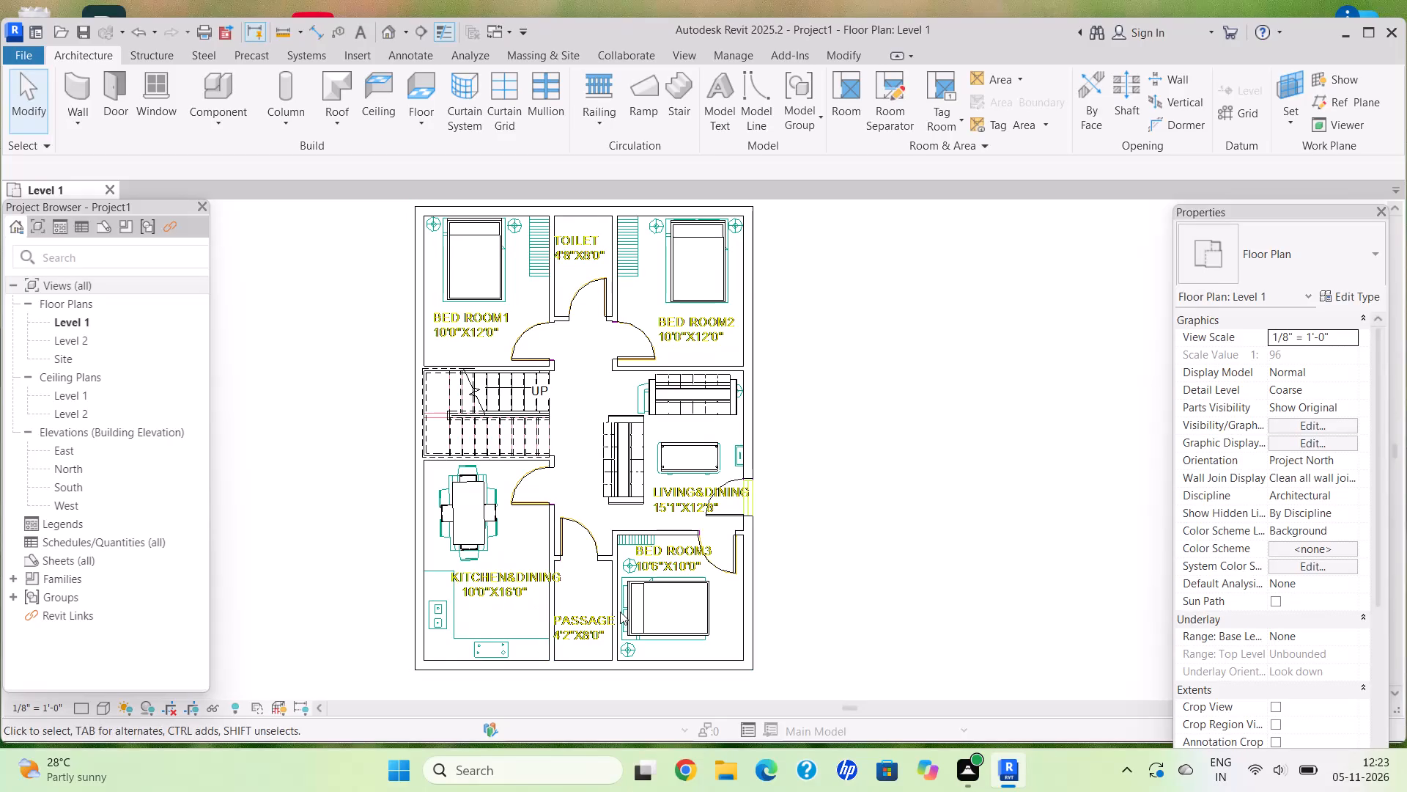
Set the visual style of the Level 1 floor plan to Wireframe.
{"action": "scroll", "coordinate": [349, 717], "scroll_direction": "down", "scroll_amount": 4}
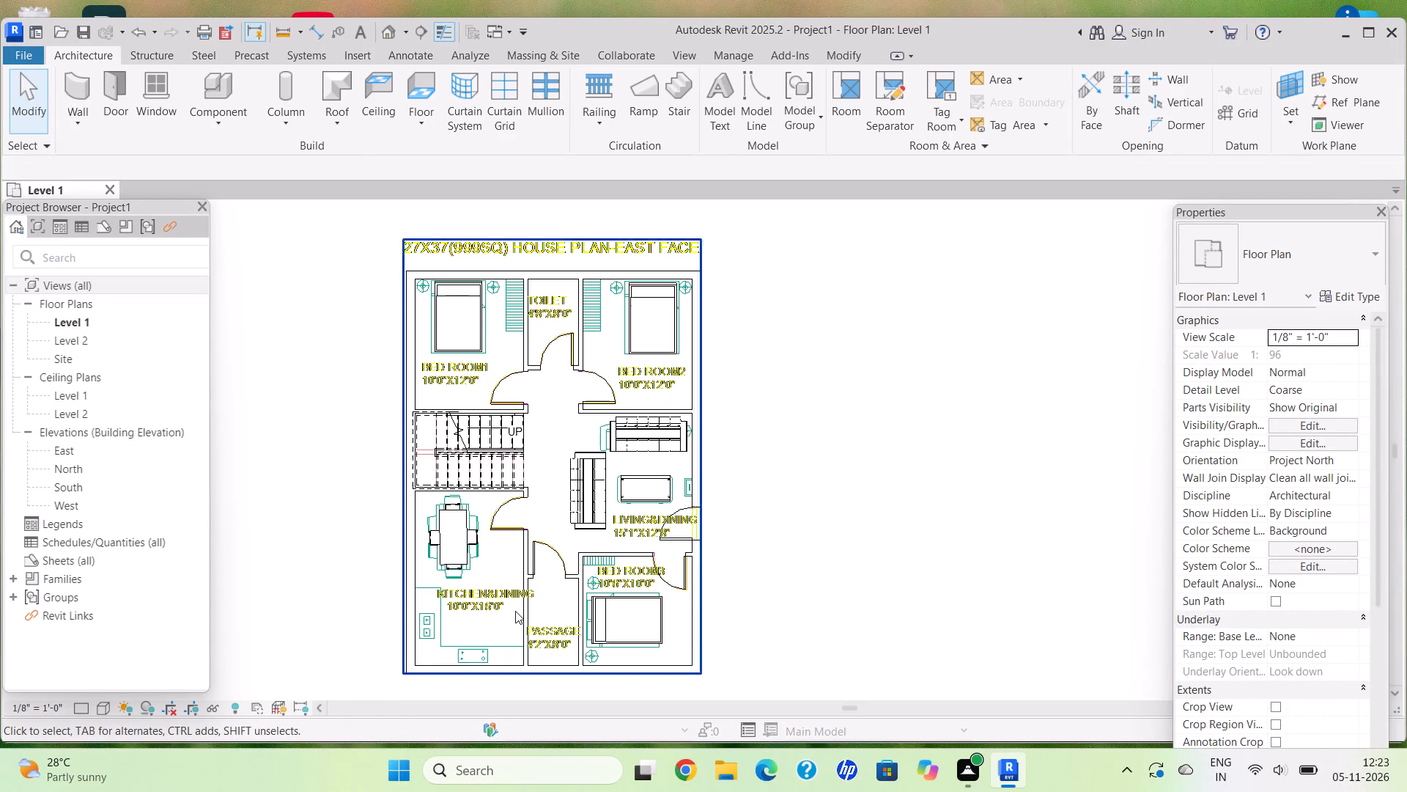
{"action": "scroll", "coordinate": [515, 611], "scroll_direction": "down", "scroll_amount": 1}
{"action": "middle_click_drag", "start_coordinate": [515, 606], "coordinate": [499, 556]}
{"action": "left_click", "coordinate": [104, 710]}
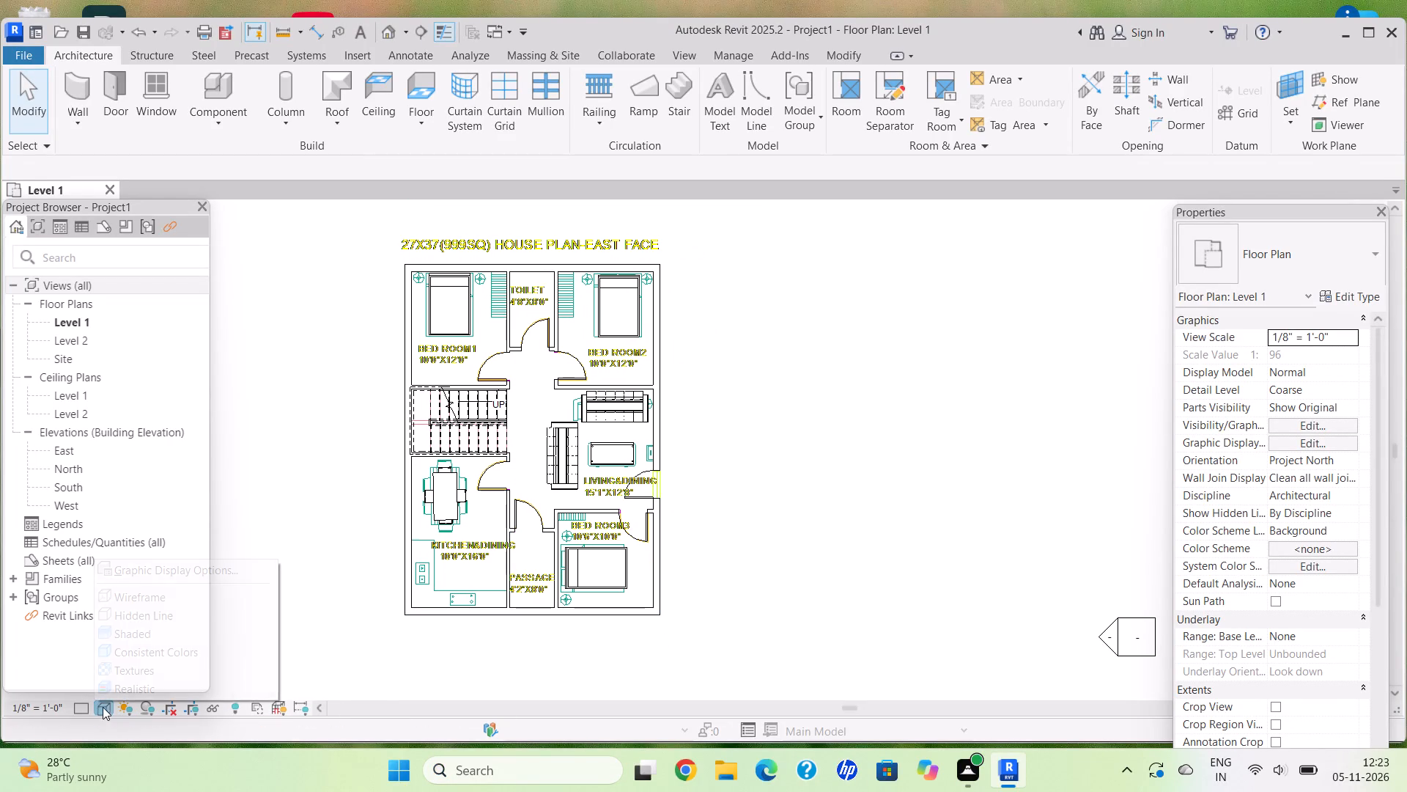
{"action": "left_click", "coordinate": [133, 596]}
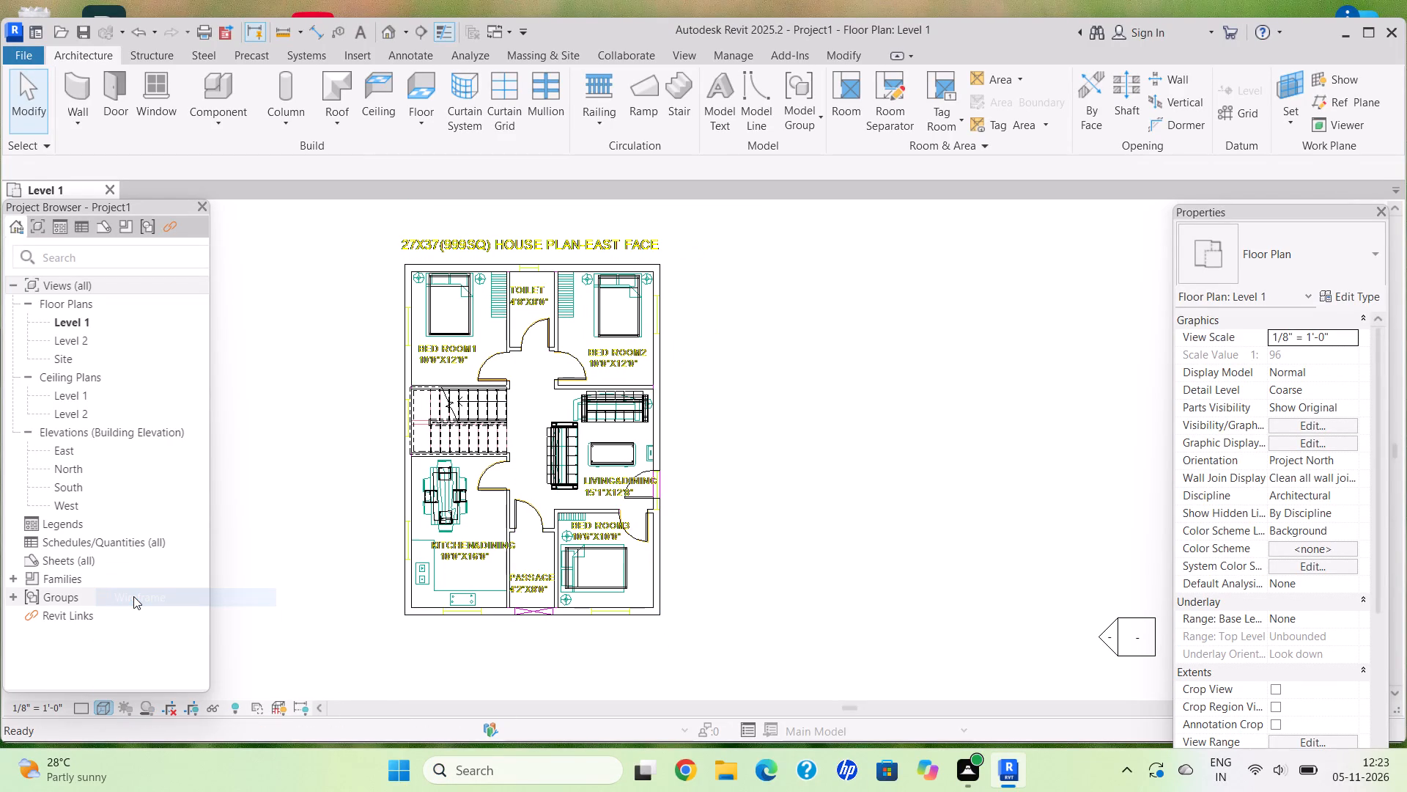
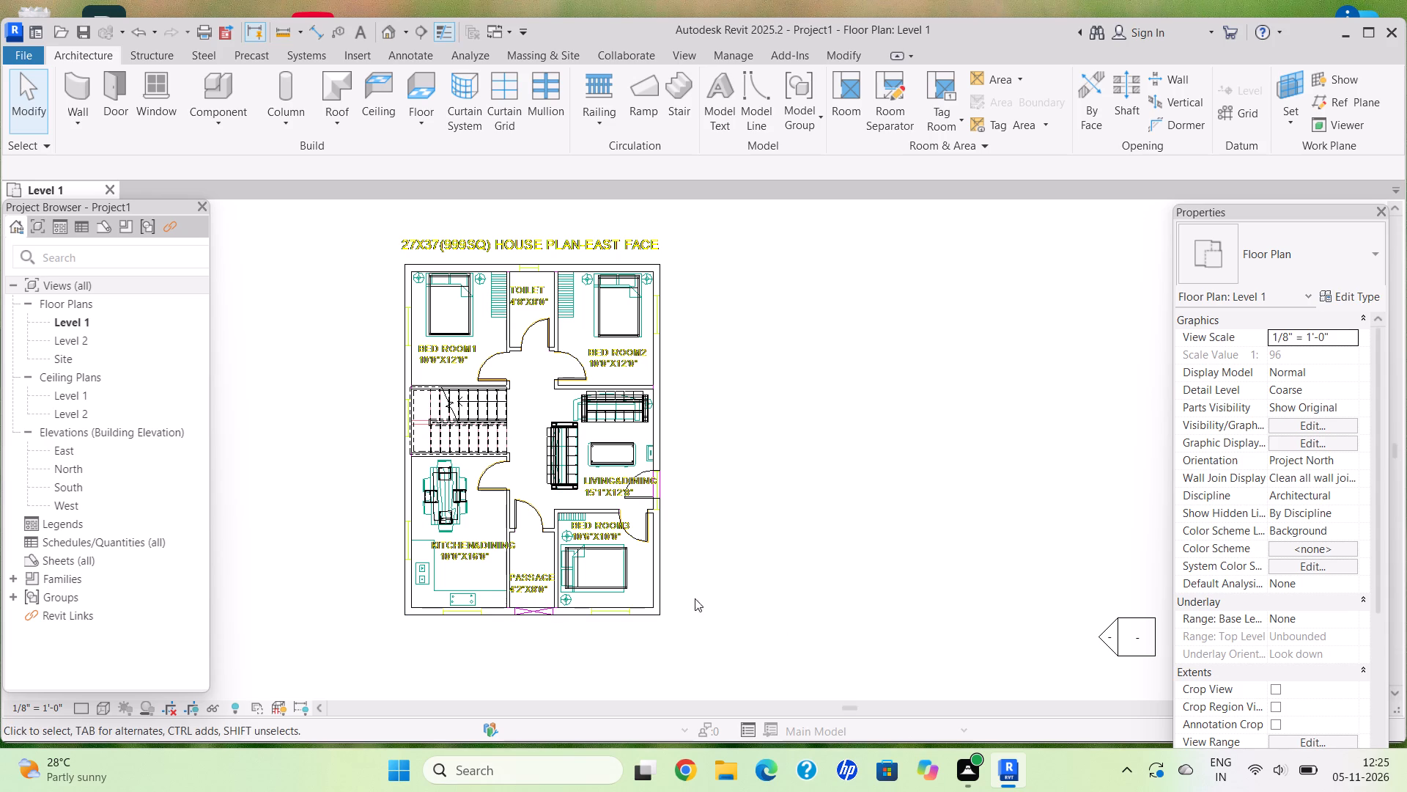
Start placing windows with the Window-Casement-Double 57" x 72" type and set its type width to 4' and height to 5'.
{"action": "left_click", "coordinate": [165, 107]}
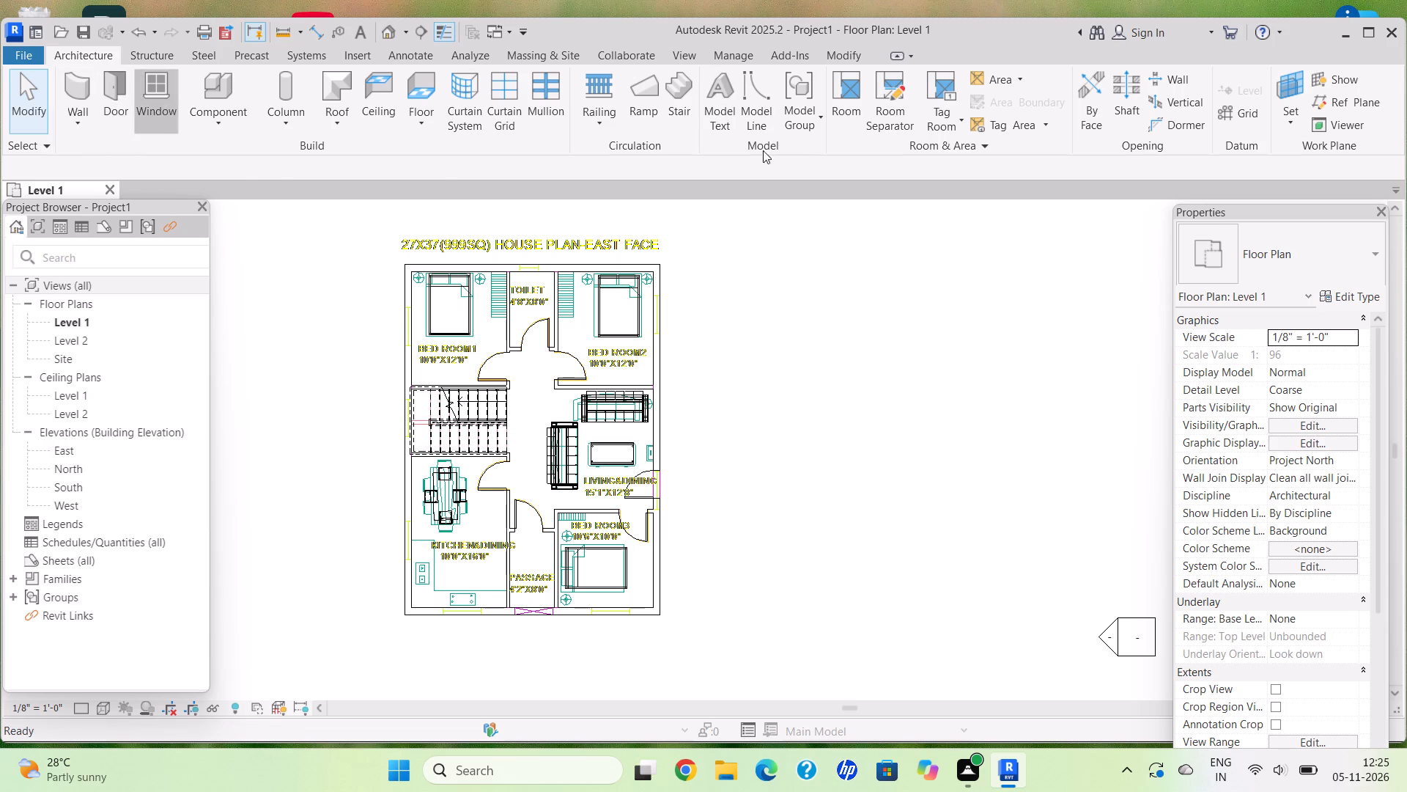
{"action": "left_click", "coordinate": [1307, 241]}
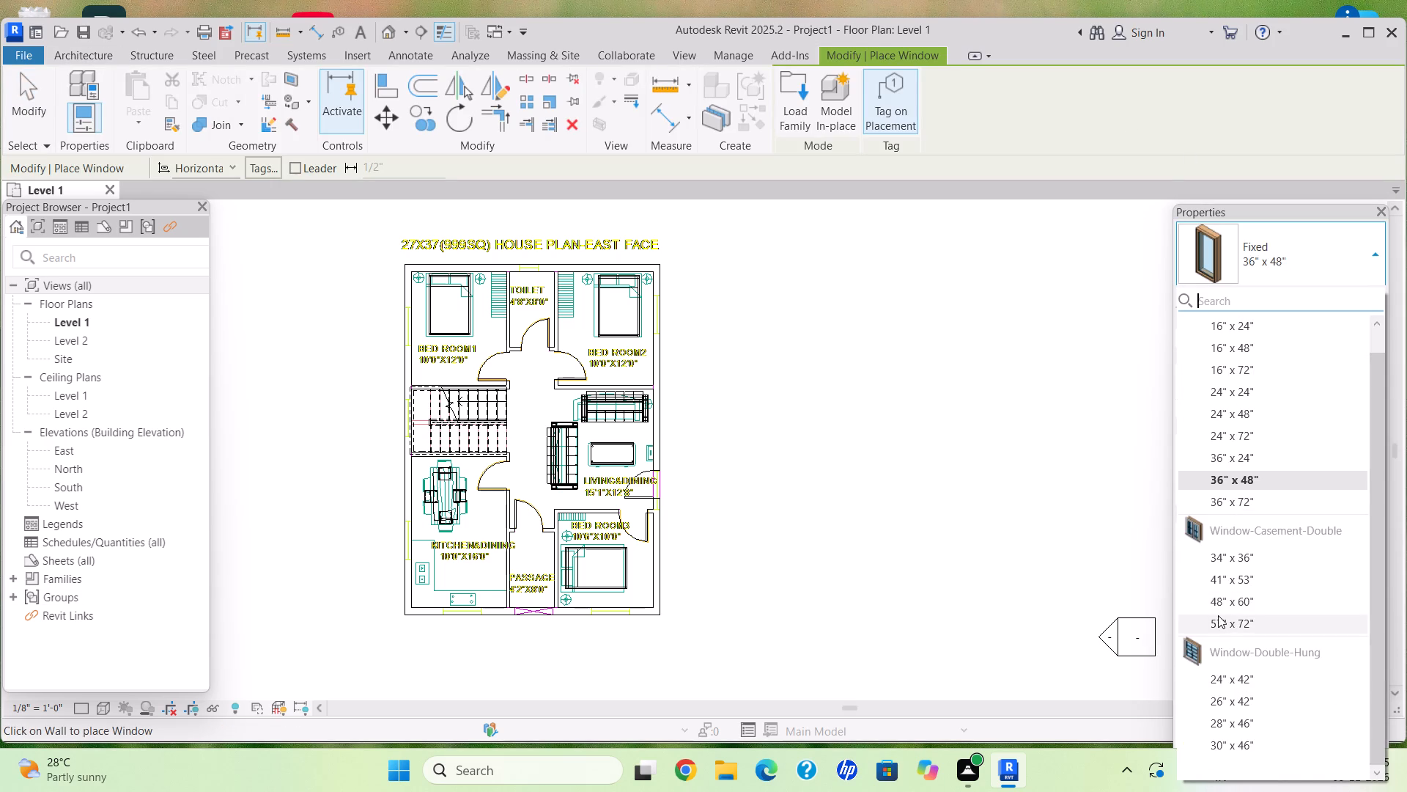
{"action": "left_click", "coordinate": [1218, 615]}
{"action": "left_click", "coordinate": [1362, 302]}
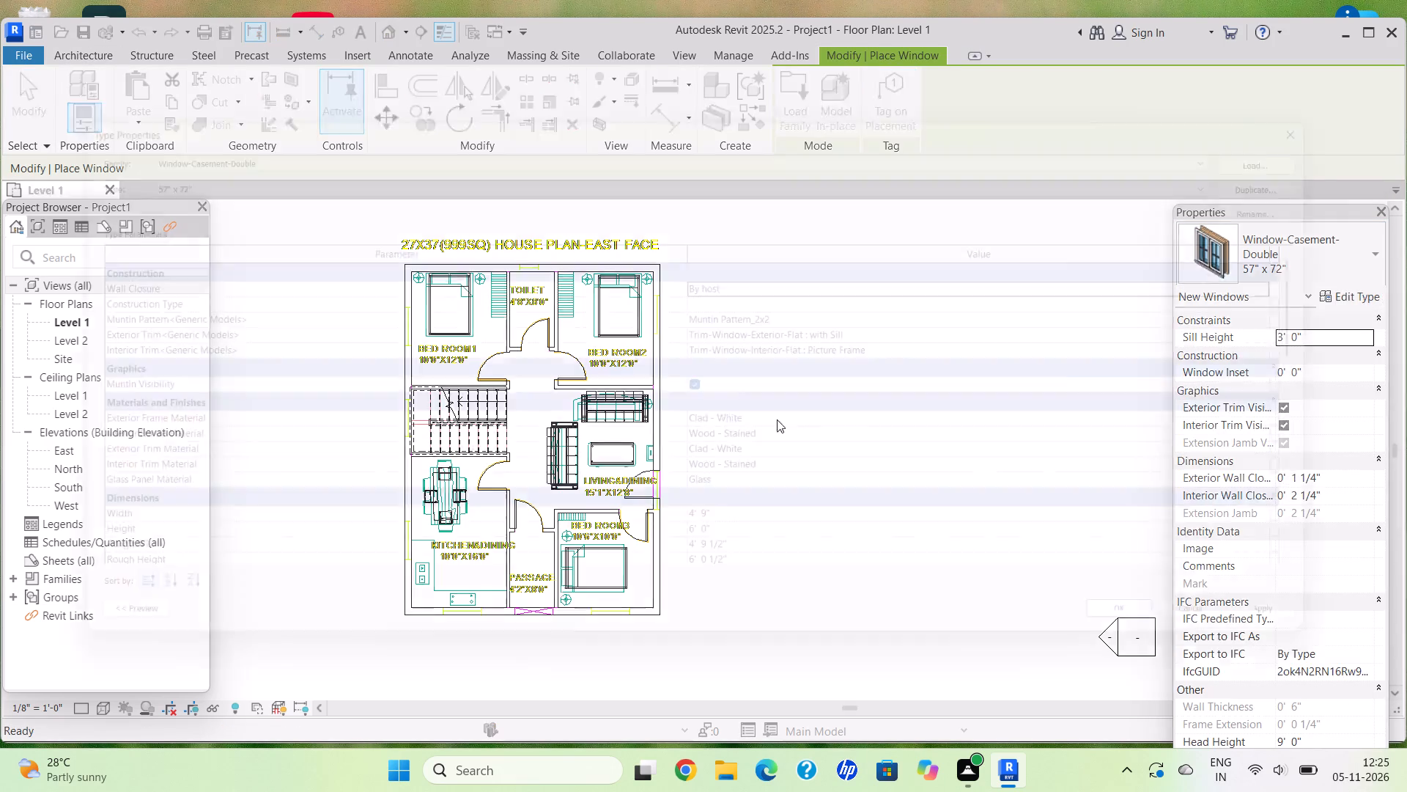
{"action": "left_click", "coordinate": [750, 531]}
{"action": "key", "text": "BackSpace"}
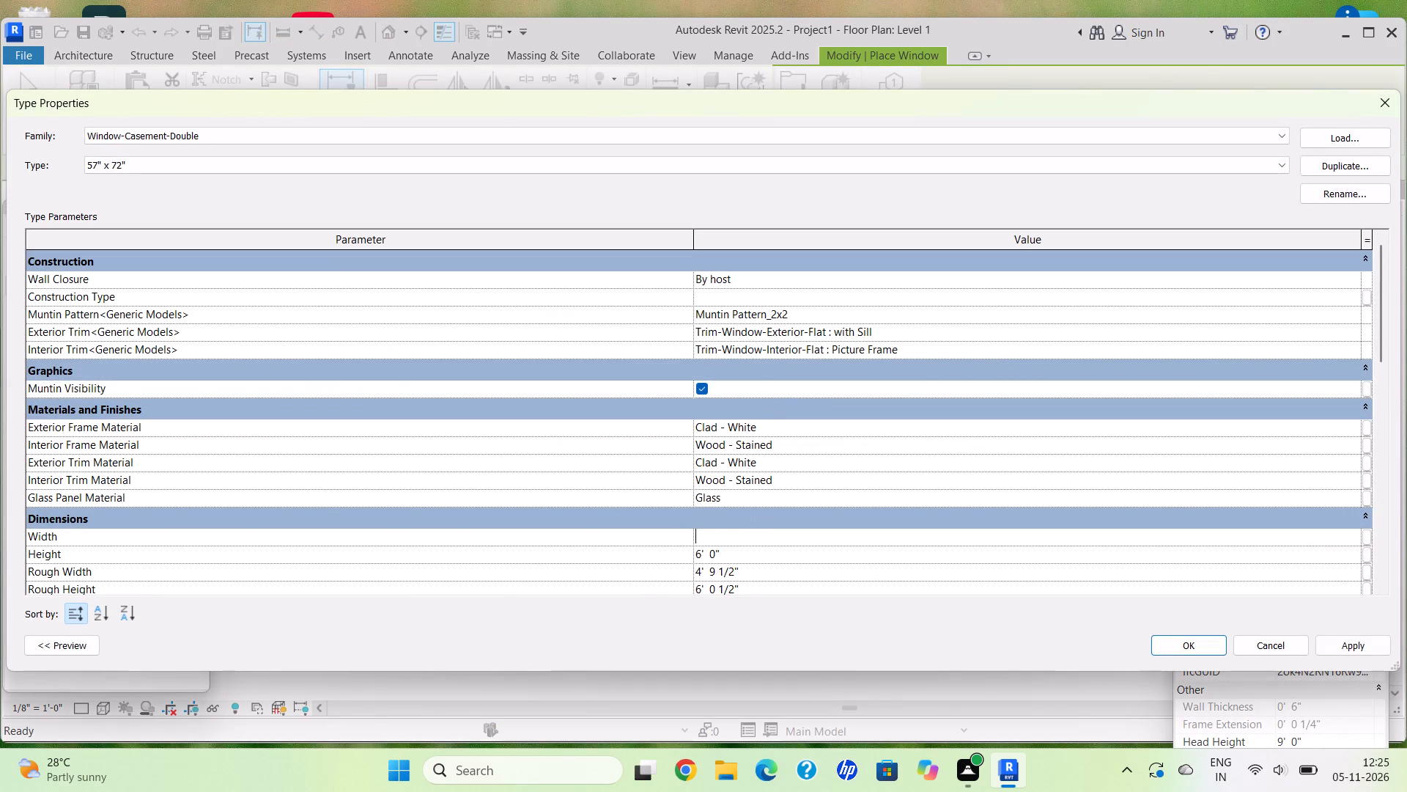
{"action": "key", "text": "5"}
{"action": "key", "text": "BackSpace"}
{"action": "type", "text": "4'"}
{"action": "key", "text": "Return"}
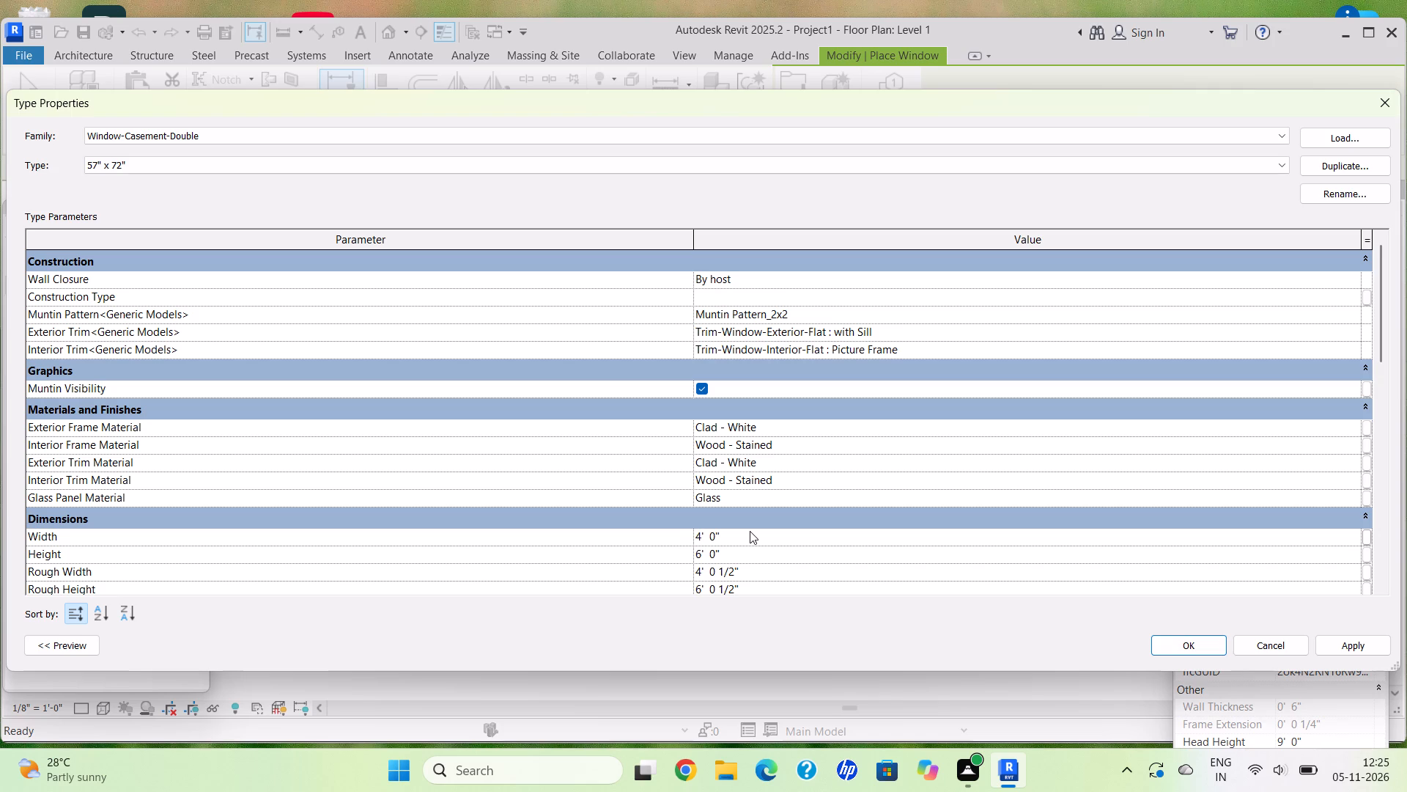
{"action": "left_click", "coordinate": [756, 555]}
{"action": "key", "text": "BackSpace"}
{"action": "type", "text": "5'"}
{"action": "key", "text": "Return"}
{"action": "left_click", "coordinate": [1357, 652]}
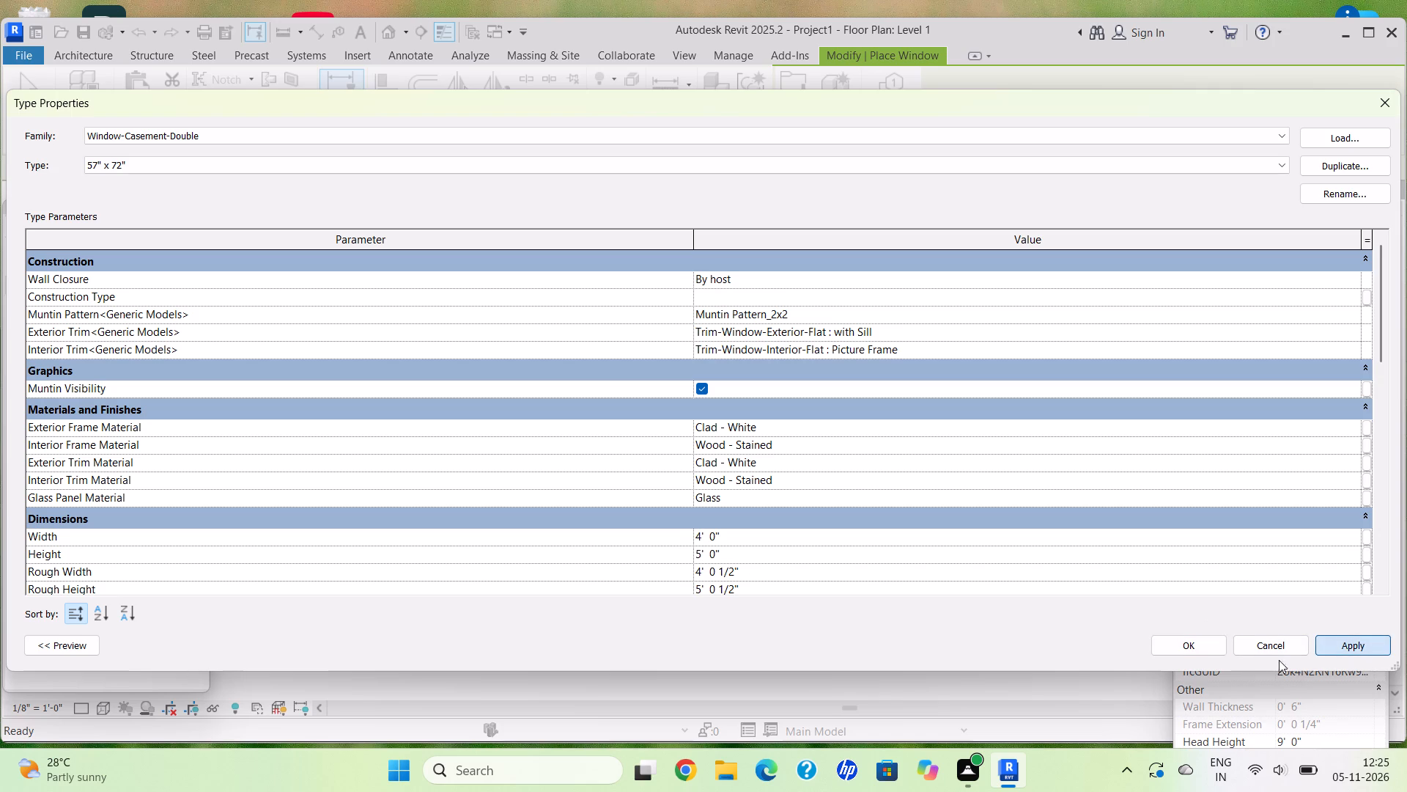
{"action": "left_click", "coordinate": [1208, 647]}
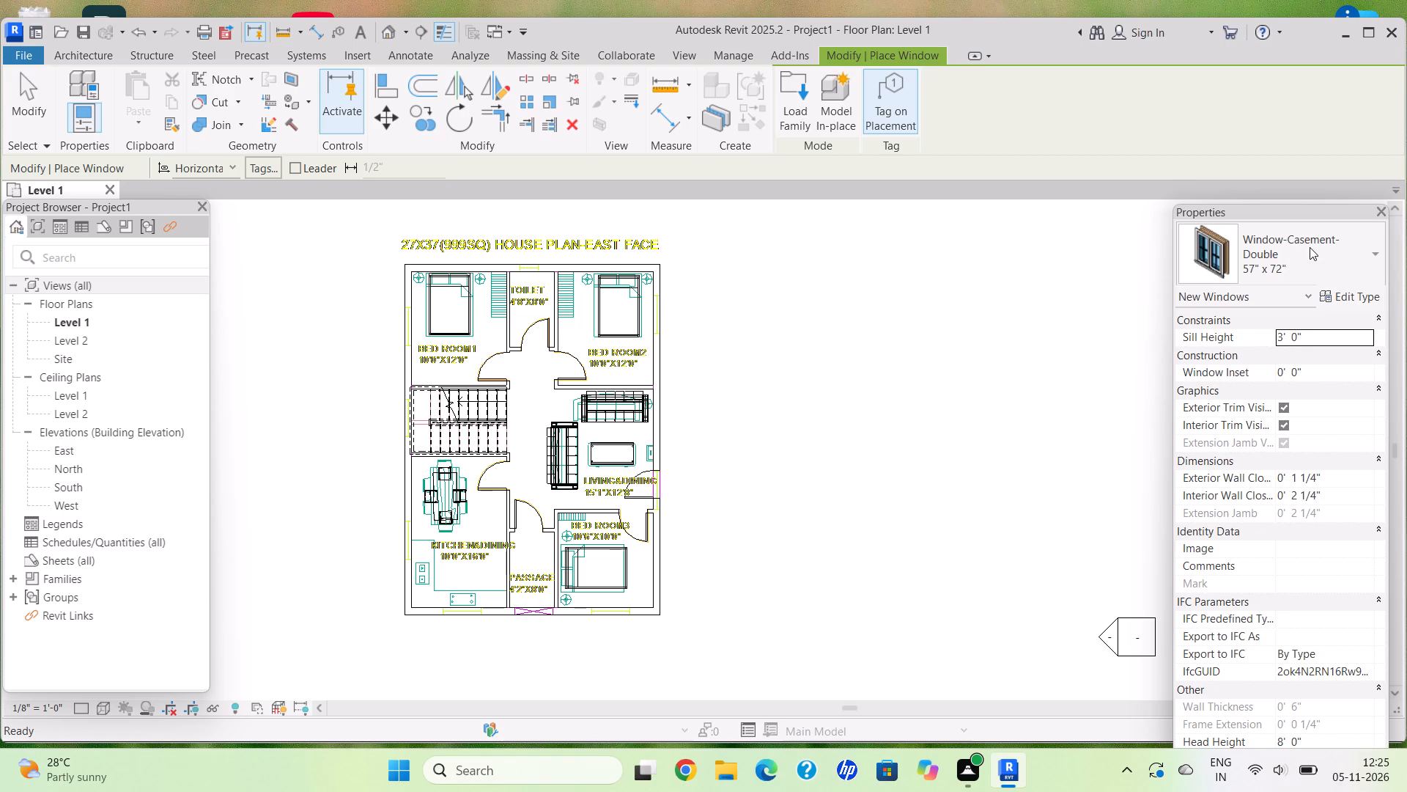
Place a 57" x 72" double casement window at the CAD opening in Bed Room 3's south exterior wall.
{"action": "left_click", "coordinate": [1310, 247]}
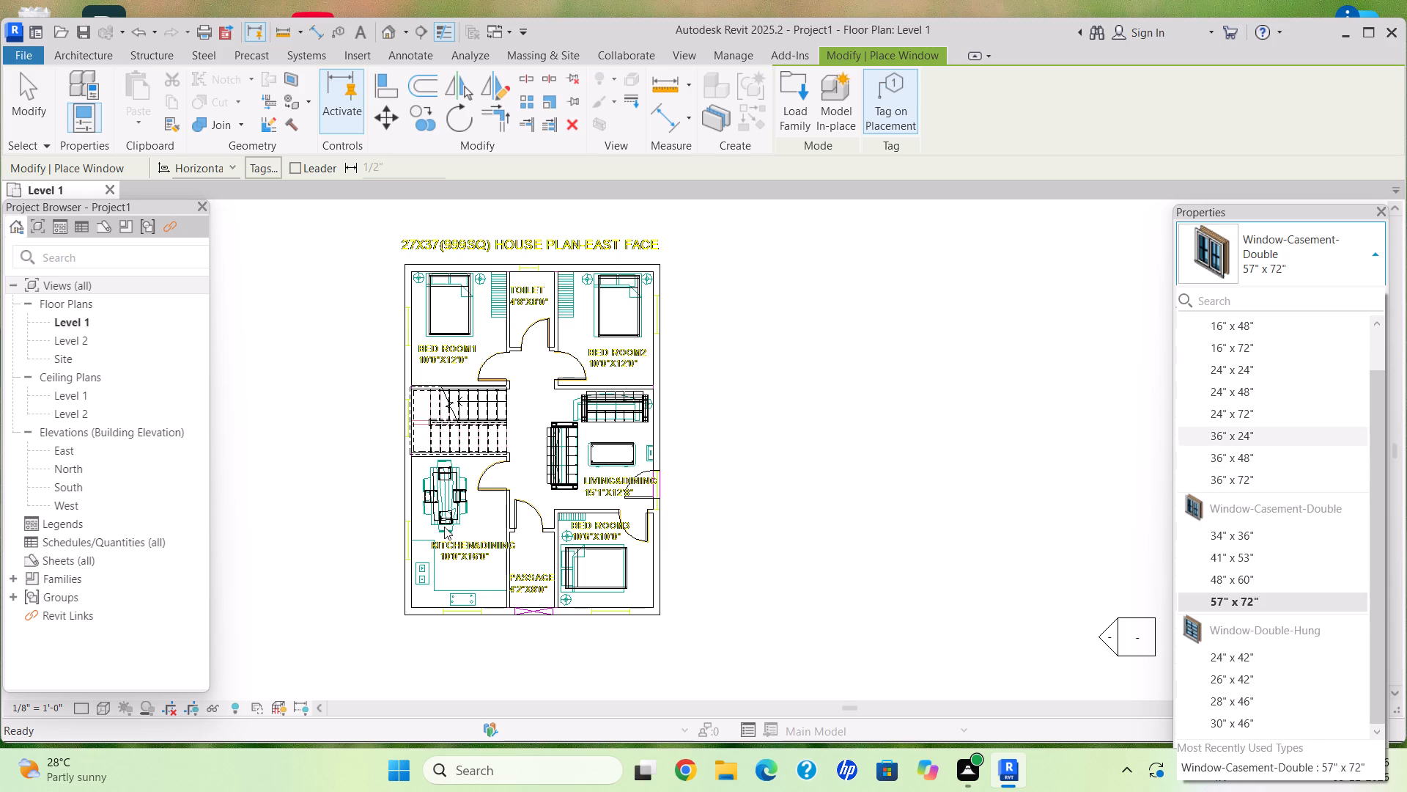
{"action": "middle_click_drag", "start_coordinate": [643, 488], "coordinate": [739, 527]}
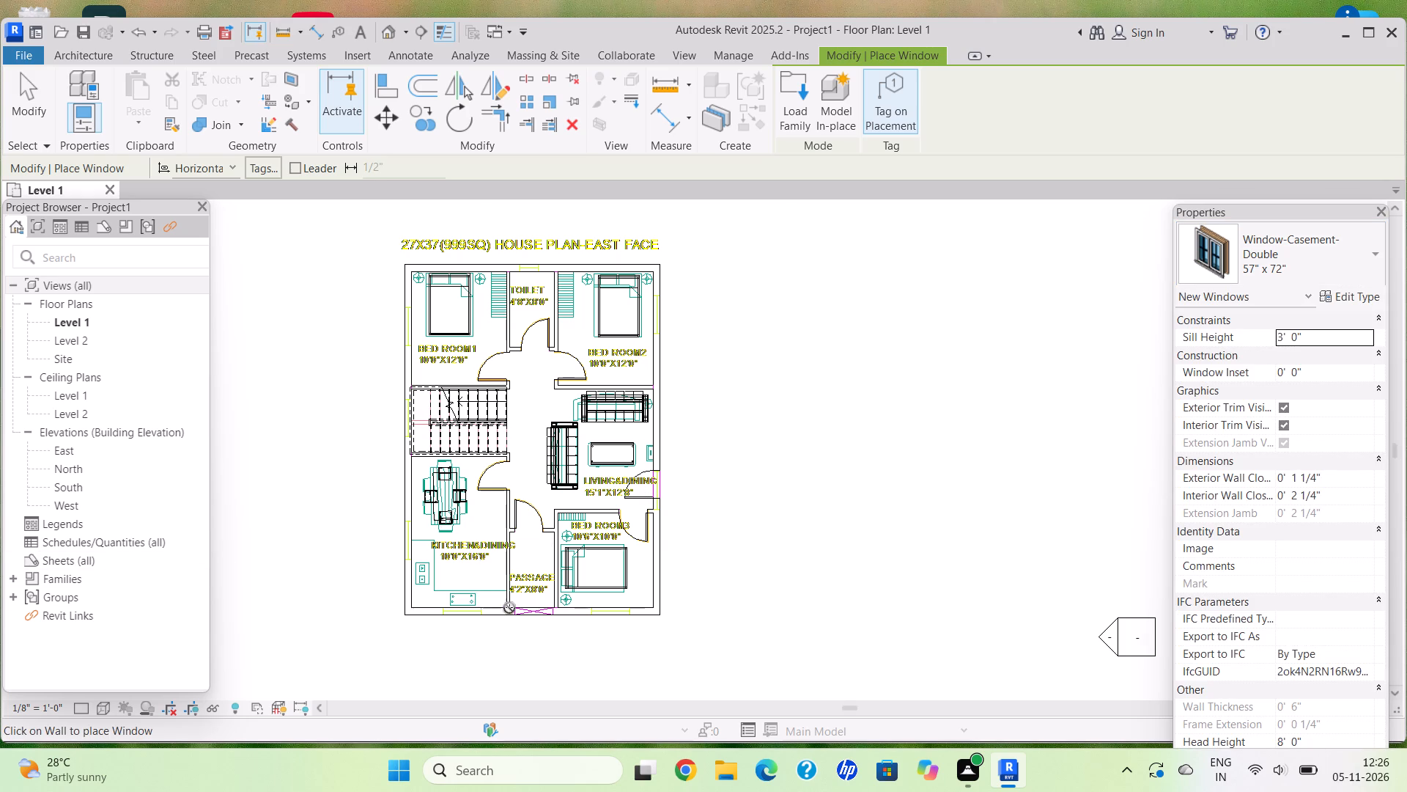
{"action": "scroll", "coordinate": [517, 609], "scroll_direction": "up", "scroll_amount": 9}
{"action": "scroll", "coordinate": [690, 587], "scroll_direction": "down", "scroll_amount": 1}
{"action": "scroll", "coordinate": [694, 587], "scroll_direction": "up", "scroll_amount": 2}
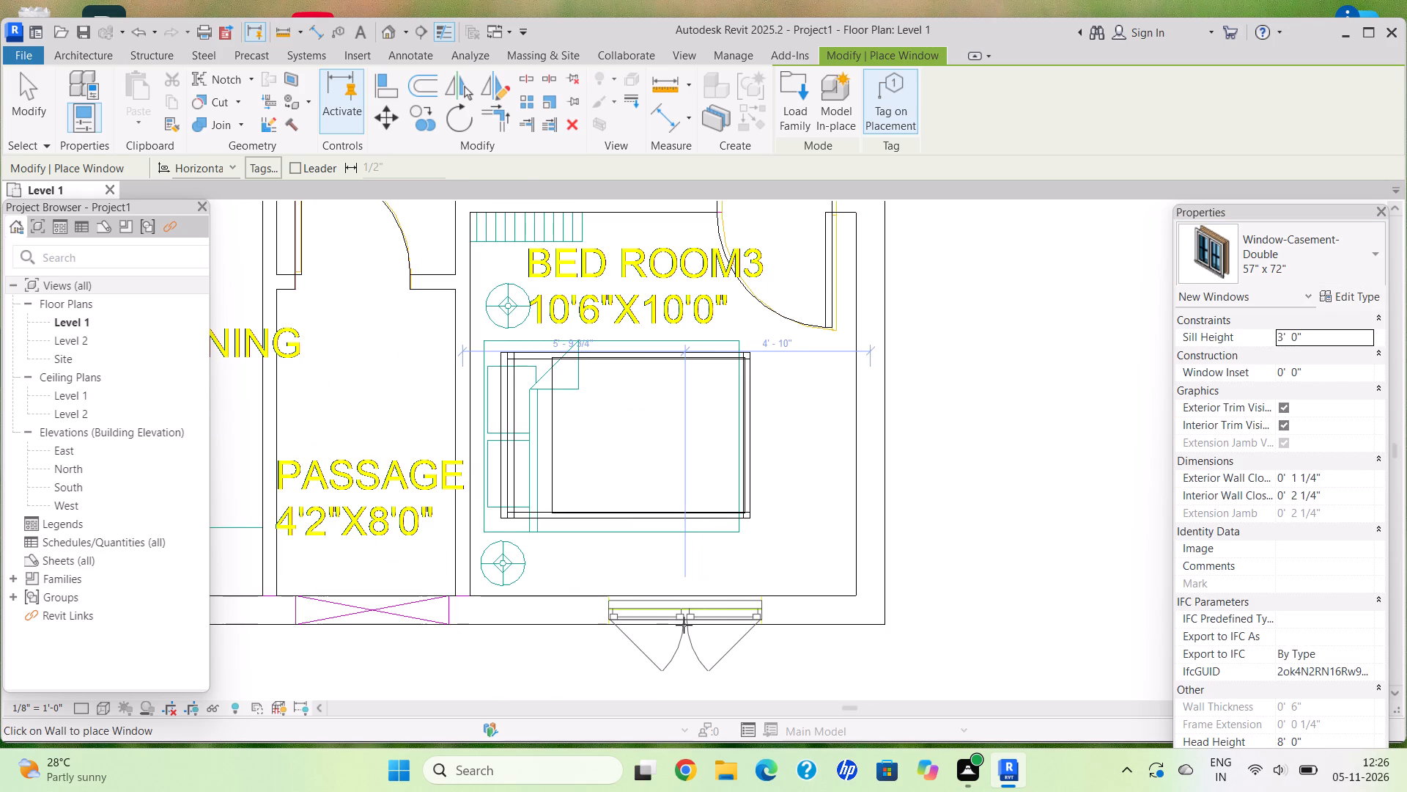
{"action": "left_click", "coordinate": [684, 625]}
Place the same double casement window at the CAD opening in the kitchen's south exterior wall, behind the stove.
{"action": "scroll", "coordinate": [383, 583], "scroll_direction": "down", "scroll_amount": 2}
{"action": "middle_click_drag", "start_coordinate": [389, 583], "coordinate": [399, 583]}
{"action": "middle_click_drag", "start_coordinate": [452, 583], "coordinate": [735, 574]}
{"action": "middle_click_drag", "start_coordinate": [591, 579], "coordinate": [758, 554]}
{"action": "middle_click_drag", "start_coordinate": [514, 595], "coordinate": [712, 552]}
{"action": "scroll", "coordinate": [693, 553], "scroll_direction": "up", "scroll_amount": 1}
{"action": "middle_click_drag", "start_coordinate": [712, 552], "coordinate": [756, 551]}
{"action": "scroll", "coordinate": [945, 496], "scroll_direction": "up", "scroll_amount": 6}
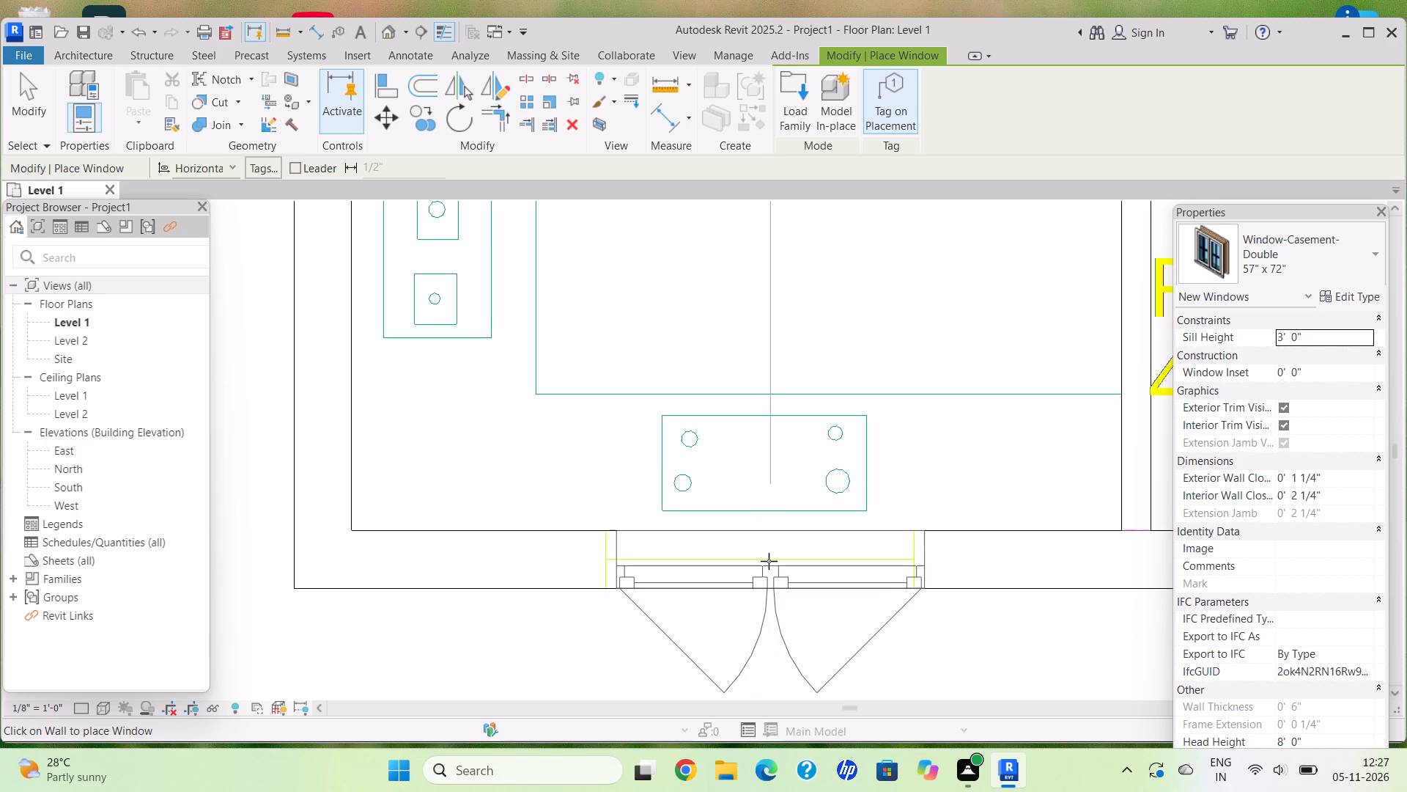
{"action": "left_click", "coordinate": [759, 566]}
Place the same double casement window at the CAD opening in the west exterior wall of the kitchen and dining room.
{"action": "scroll", "coordinate": [935, 533], "scroll_direction": "down", "scroll_amount": 6}
{"action": "middle_click_drag", "start_coordinate": [935, 533], "coordinate": [693, 533]}
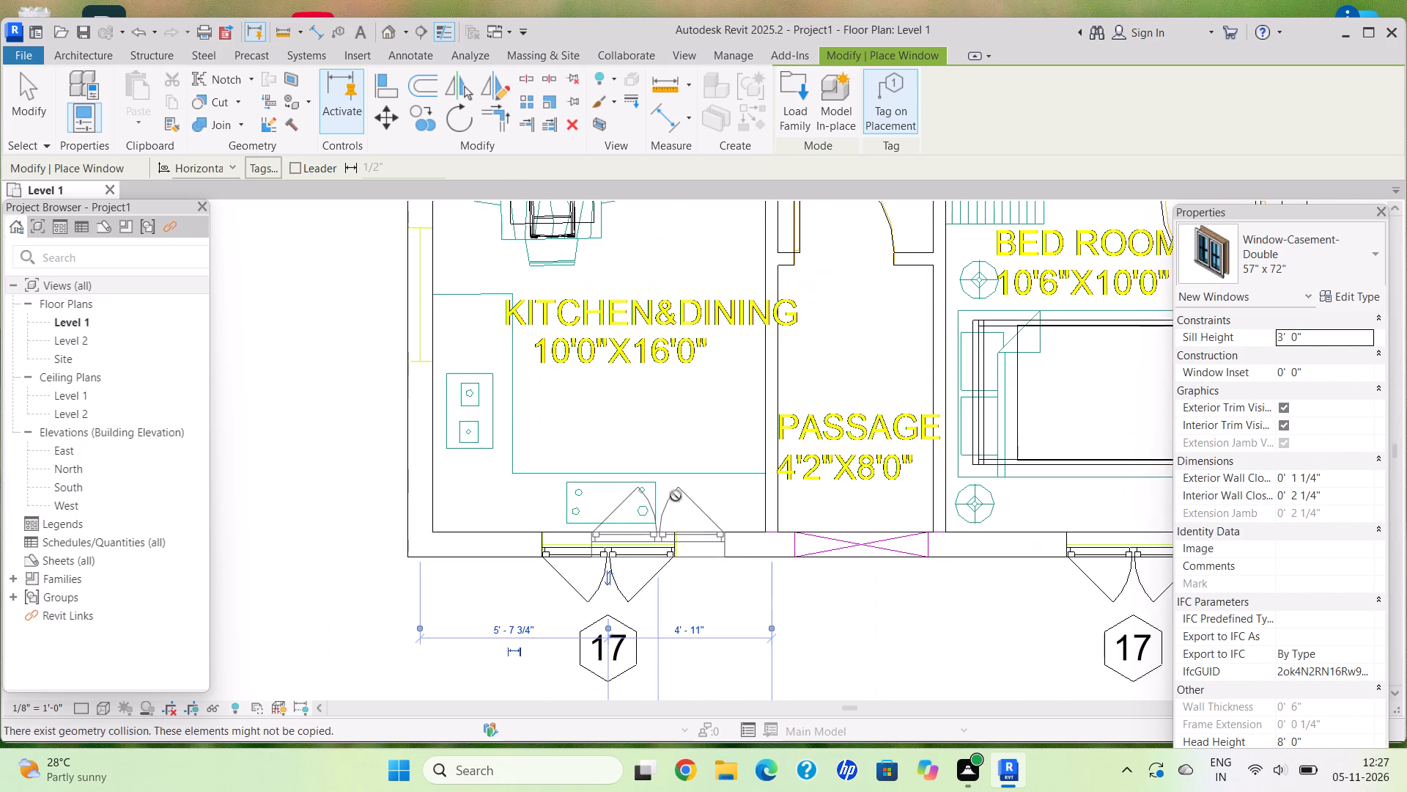
{"action": "middle_click_drag", "start_coordinate": [698, 488], "coordinate": [669, 567]}
{"action": "middle_click_drag", "start_coordinate": [617, 475], "coordinate": [635, 577]}
{"action": "scroll", "coordinate": [426, 550], "scroll_direction": "up", "scroll_amount": 2}
{"action": "scroll", "coordinate": [380, 477], "scroll_direction": "up", "scroll_amount": 2}
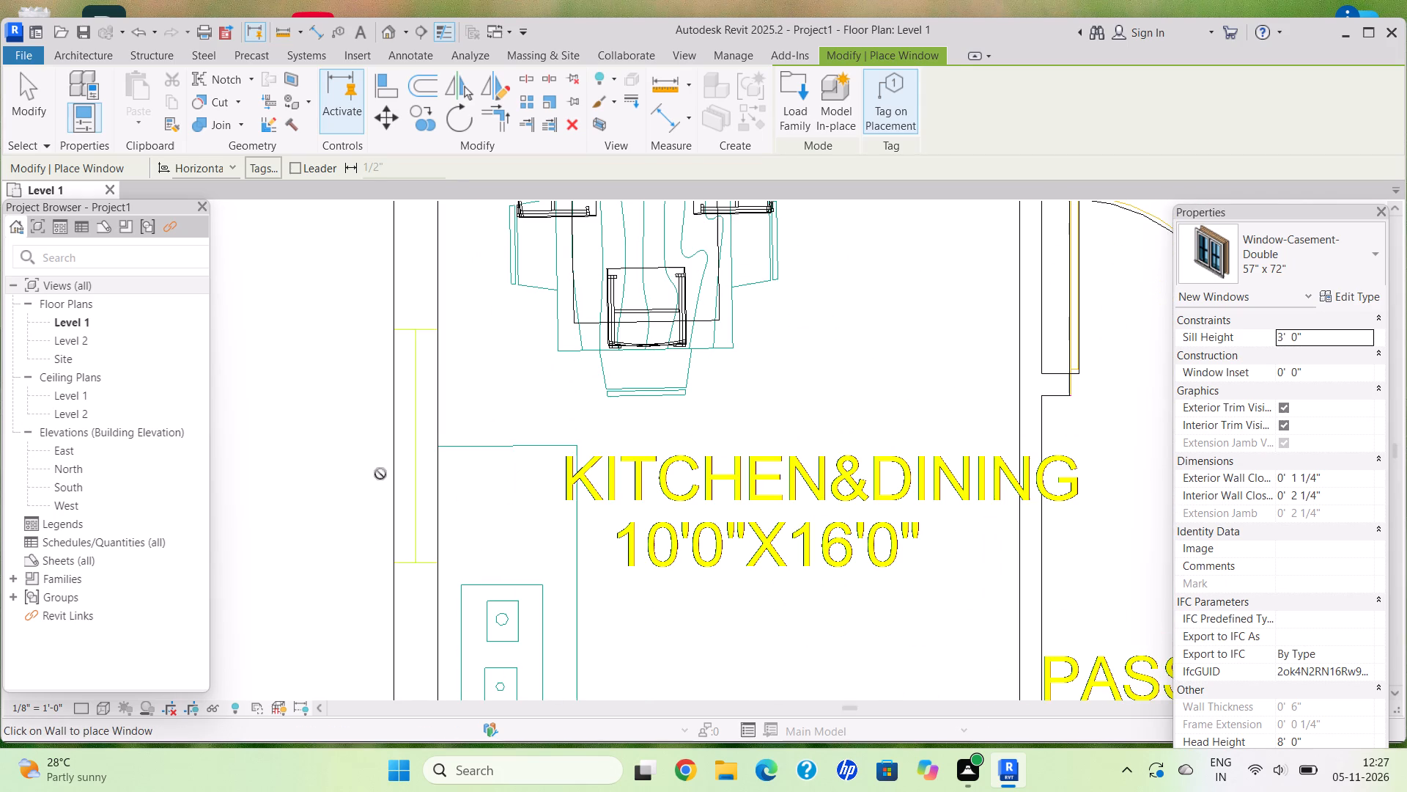
{"action": "left_click", "coordinate": [394, 447]}
Place the same double casement window at the CAD opening in the west exterior wall beside the staircase.
{"action": "scroll", "coordinate": [486, 364], "scroll_direction": "down", "scroll_amount": 6}
{"action": "middle_click_drag", "start_coordinate": [476, 345], "coordinate": [609, 540]}
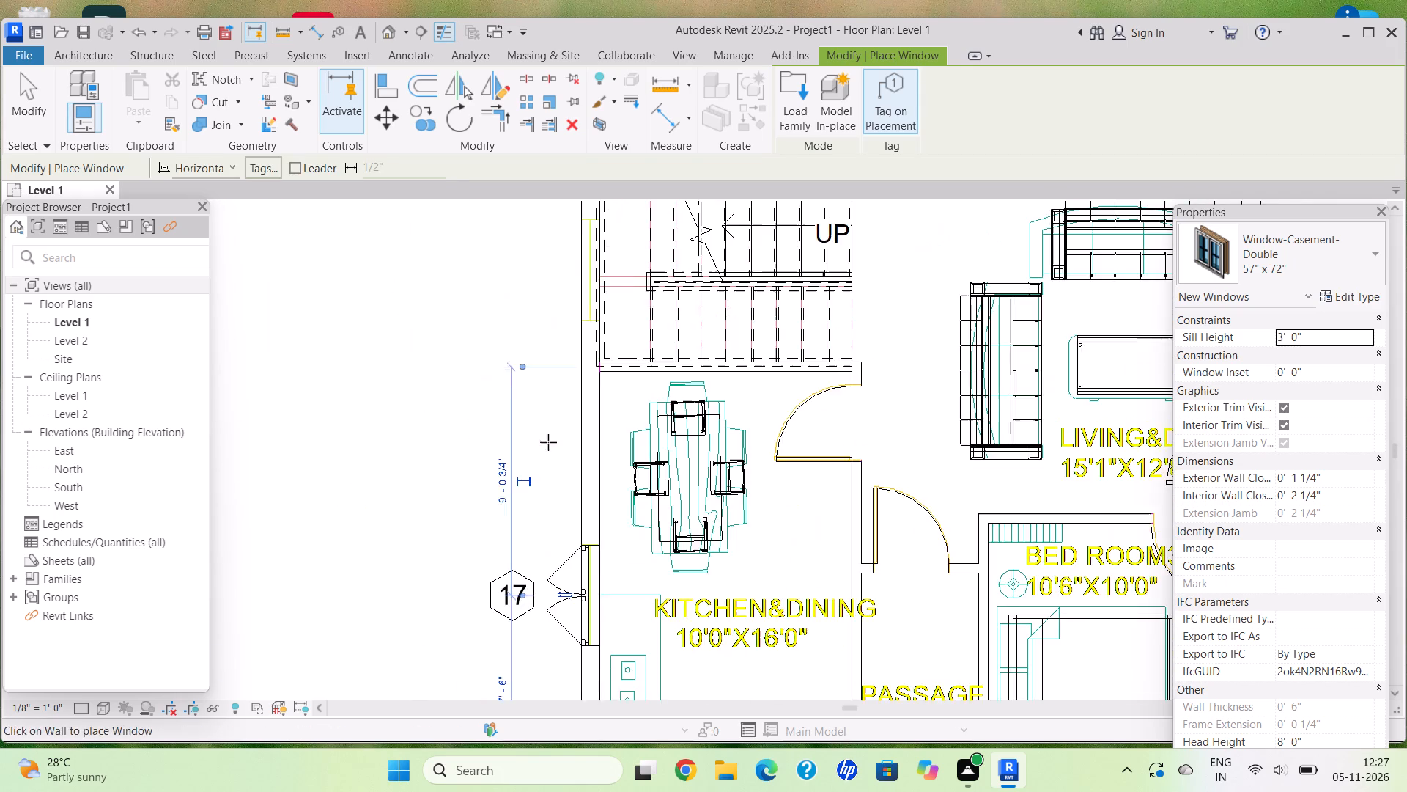
{"action": "middle_click_drag", "start_coordinate": [512, 392], "coordinate": [605, 563]}
{"action": "scroll", "coordinate": [665, 436], "scroll_direction": "up", "scroll_amount": 2}
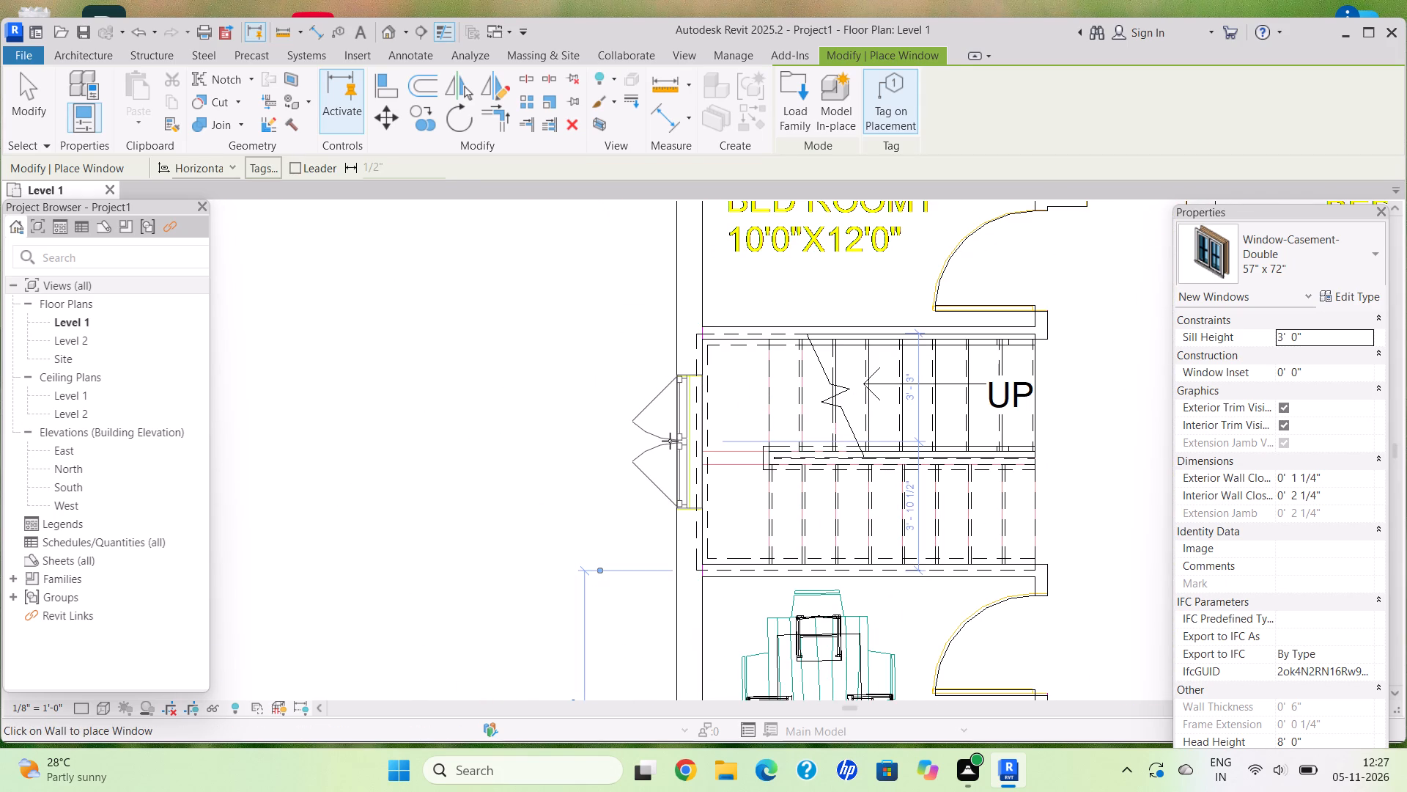
{"action": "left_click", "coordinate": [671, 441]}
Place the same double casement window at the CAD opening in Bed Room 1's west exterior wall.
{"action": "scroll", "coordinate": [736, 393], "scroll_direction": "up", "scroll_amount": 1}
{"action": "scroll", "coordinate": [737, 393], "scroll_direction": "down", "scroll_amount": 6}
{"action": "middle_click_drag", "start_coordinate": [725, 321], "coordinate": [687, 546]}
{"action": "scroll", "coordinate": [664, 500], "scroll_direction": "up", "scroll_amount": 5}
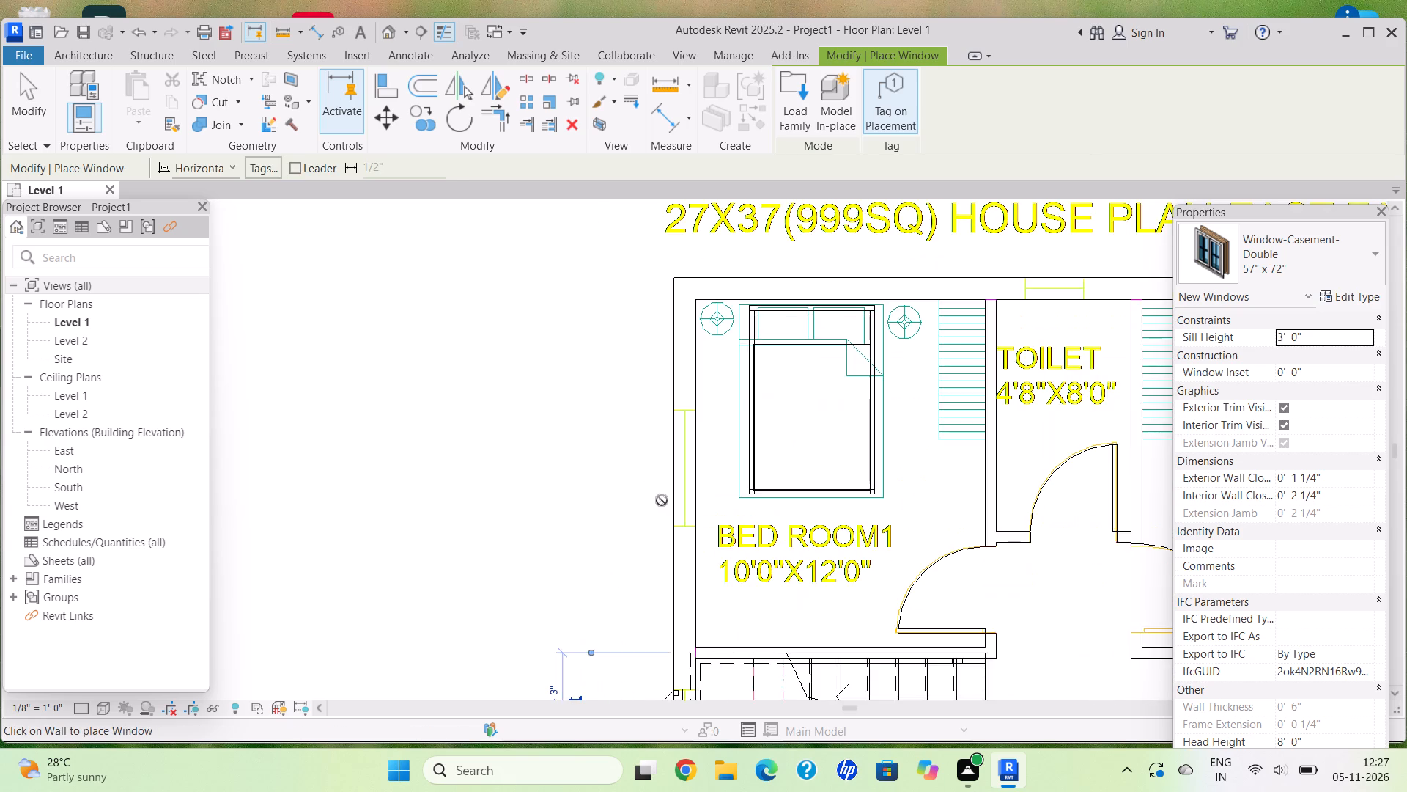
{"action": "left_click", "coordinate": [679, 461]}
Place the same double casement window at the CAD opening in Bed Room 2's east exterior wall.
{"action": "scroll", "coordinate": [936, 396], "scroll_direction": "down", "scroll_amount": 4}
{"action": "middle_click_drag", "start_coordinate": [930, 396], "coordinate": [920, 396]}
{"action": "middle_click_drag", "start_coordinate": [849, 400], "coordinate": [514, 463]}
{"action": "middle_click_drag", "start_coordinate": [961, 450], "coordinate": [845, 372]}
{"action": "scroll", "coordinate": [841, 406], "scroll_direction": "up", "scroll_amount": 2}
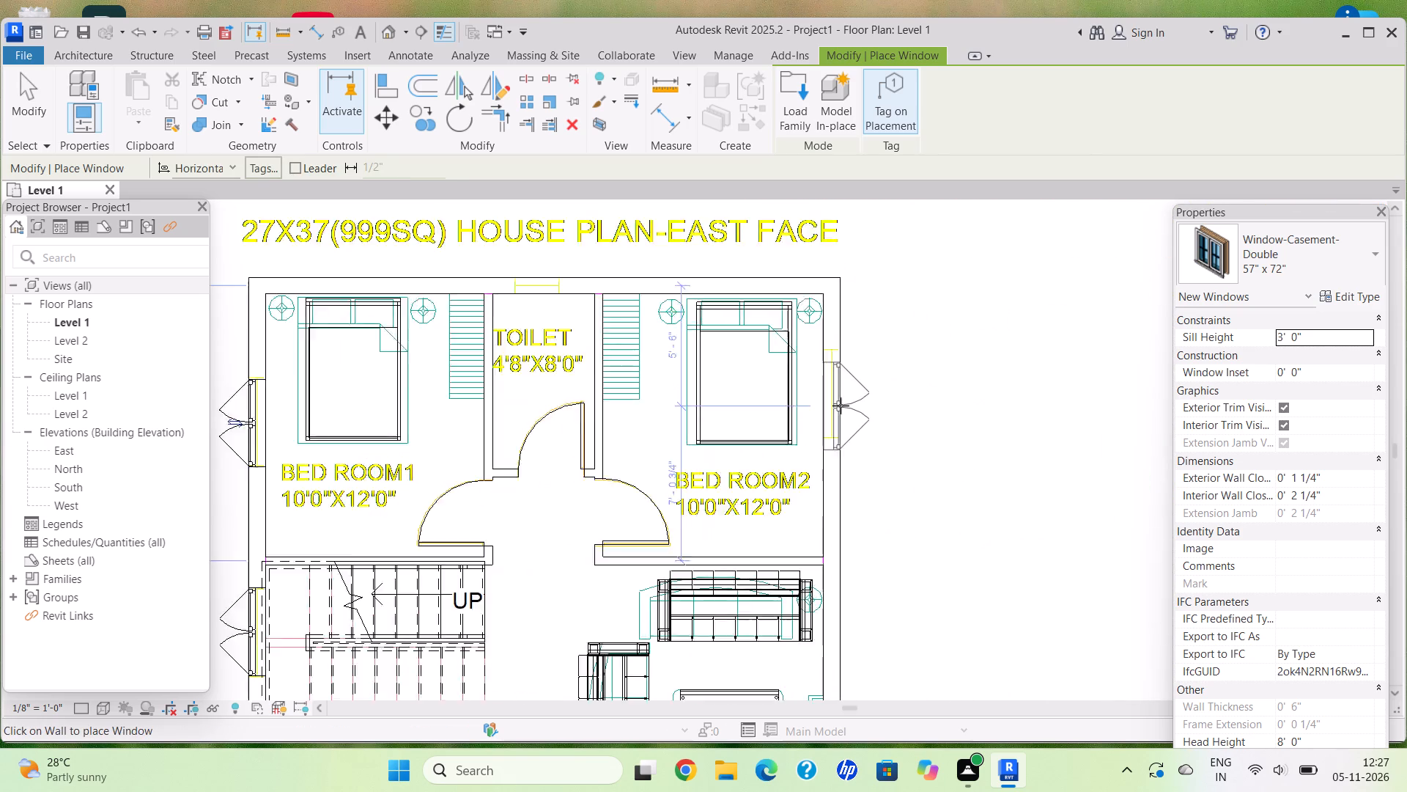
{"action": "scroll", "coordinate": [841, 406], "scroll_direction": "up", "scroll_amount": 1}
{"action": "left_click", "coordinate": [843, 394]}
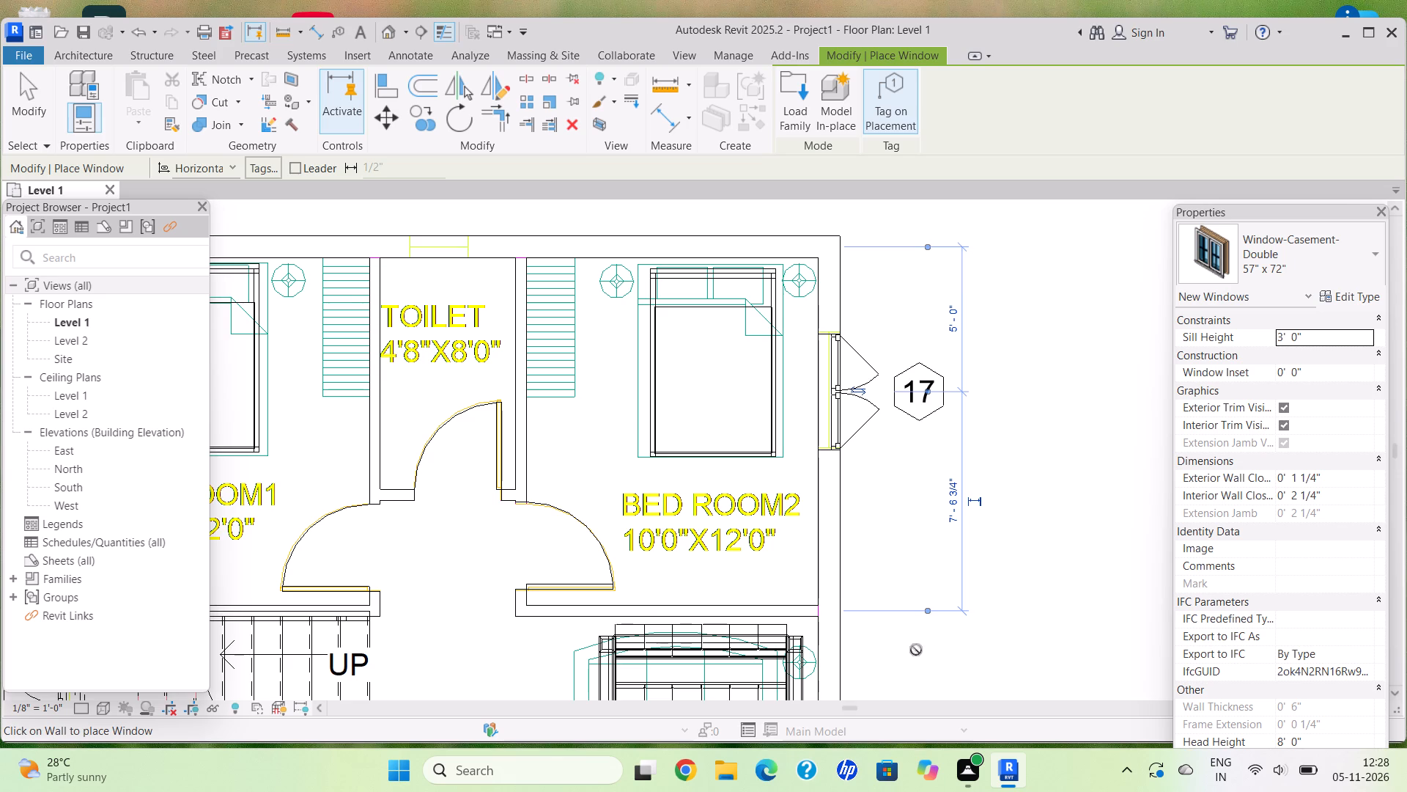
Switch to the Window-Casement-Double 34" x 36" type and set its type width to 2'.
{"action": "scroll", "coordinate": [720, 635], "scroll_direction": "down", "scroll_amount": 2}
{"action": "middle_click_drag", "start_coordinate": [734, 630], "coordinate": [824, 487]}
{"action": "middle_click_drag", "start_coordinate": [443, 574], "coordinate": [485, 655]}
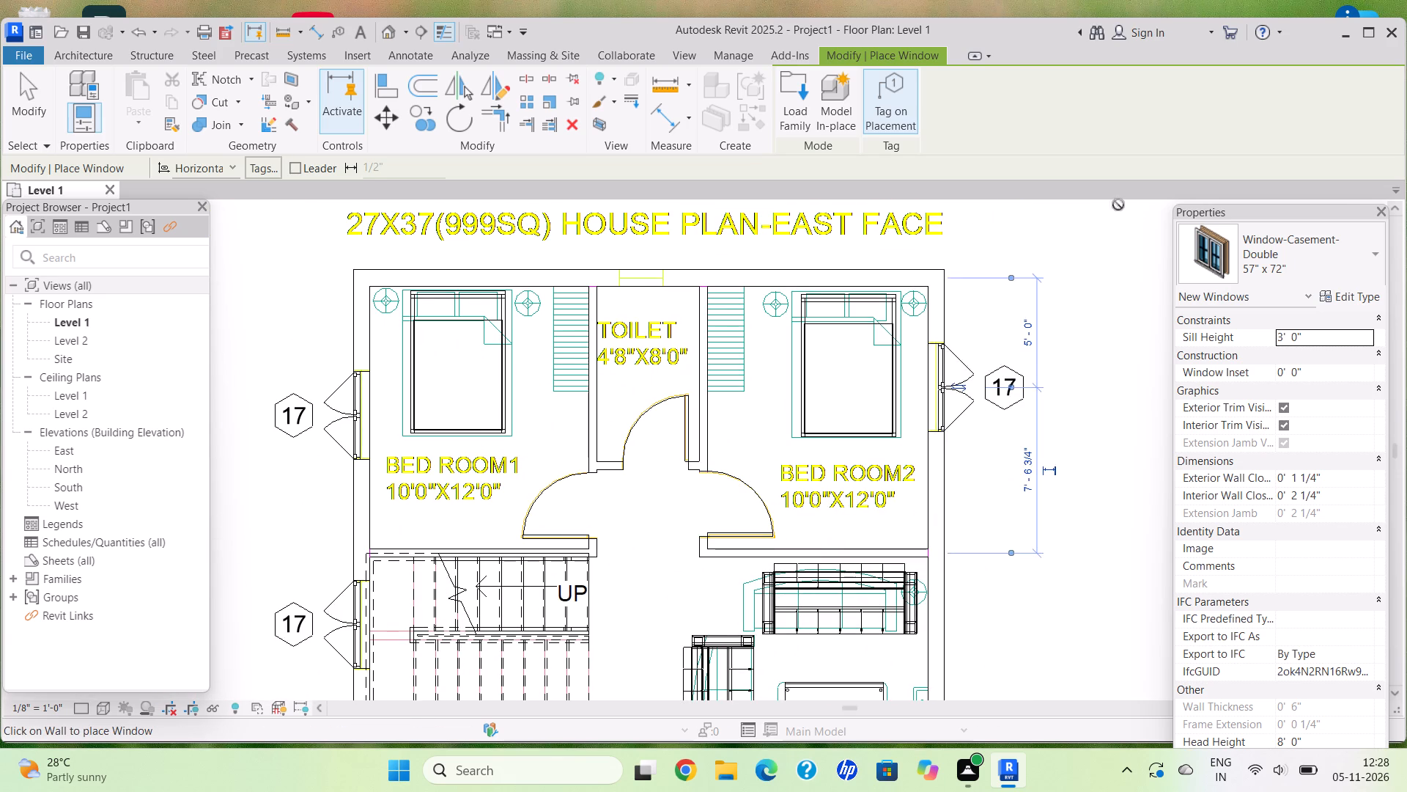
{"action": "left_click", "coordinate": [1273, 248]}
{"action": "left_click", "coordinate": [1241, 535]}
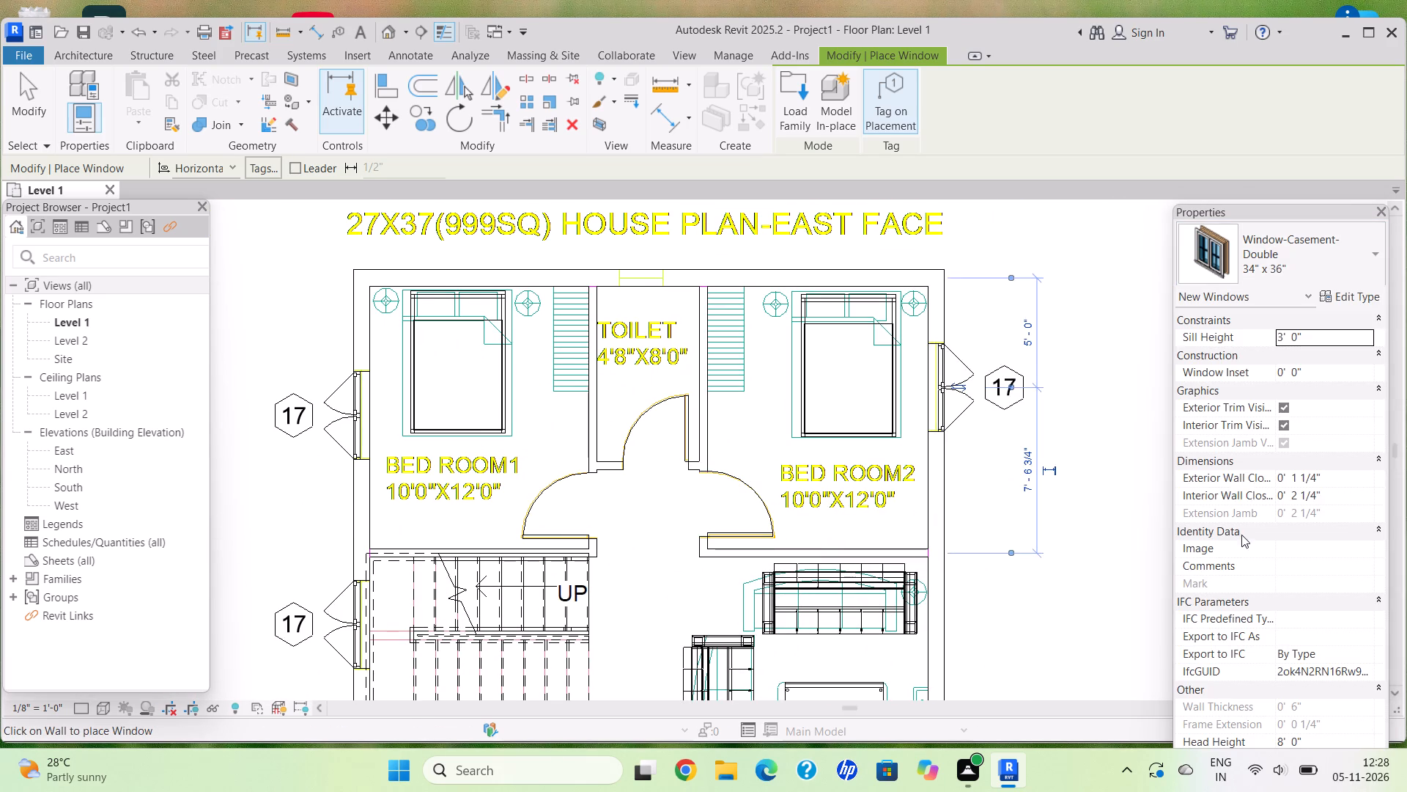
{"action": "left_click", "coordinate": [1369, 301]}
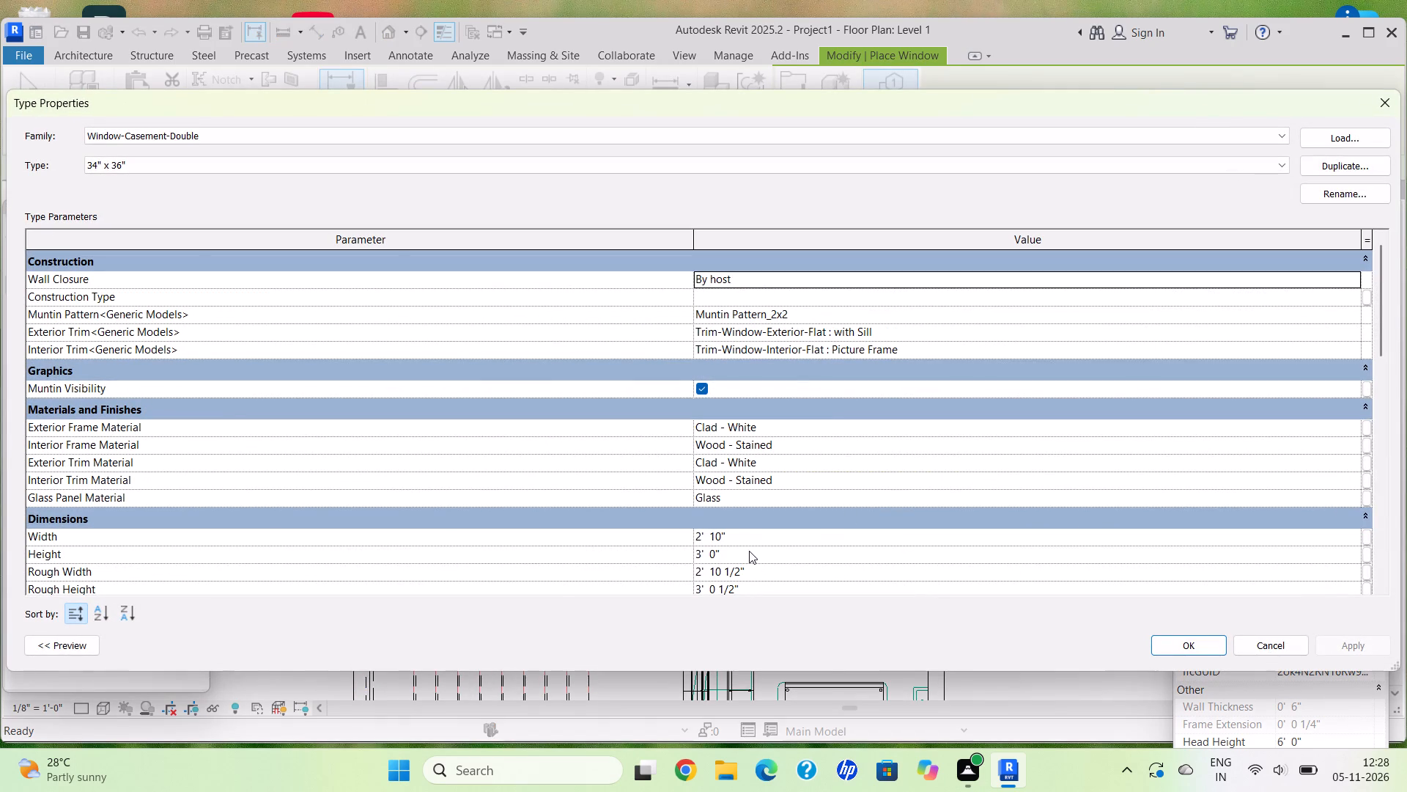
{"action": "left_click", "coordinate": [749, 537]}
{"action": "key", "text": "BackSpace"}
{"action": "type", "text": "2'"}
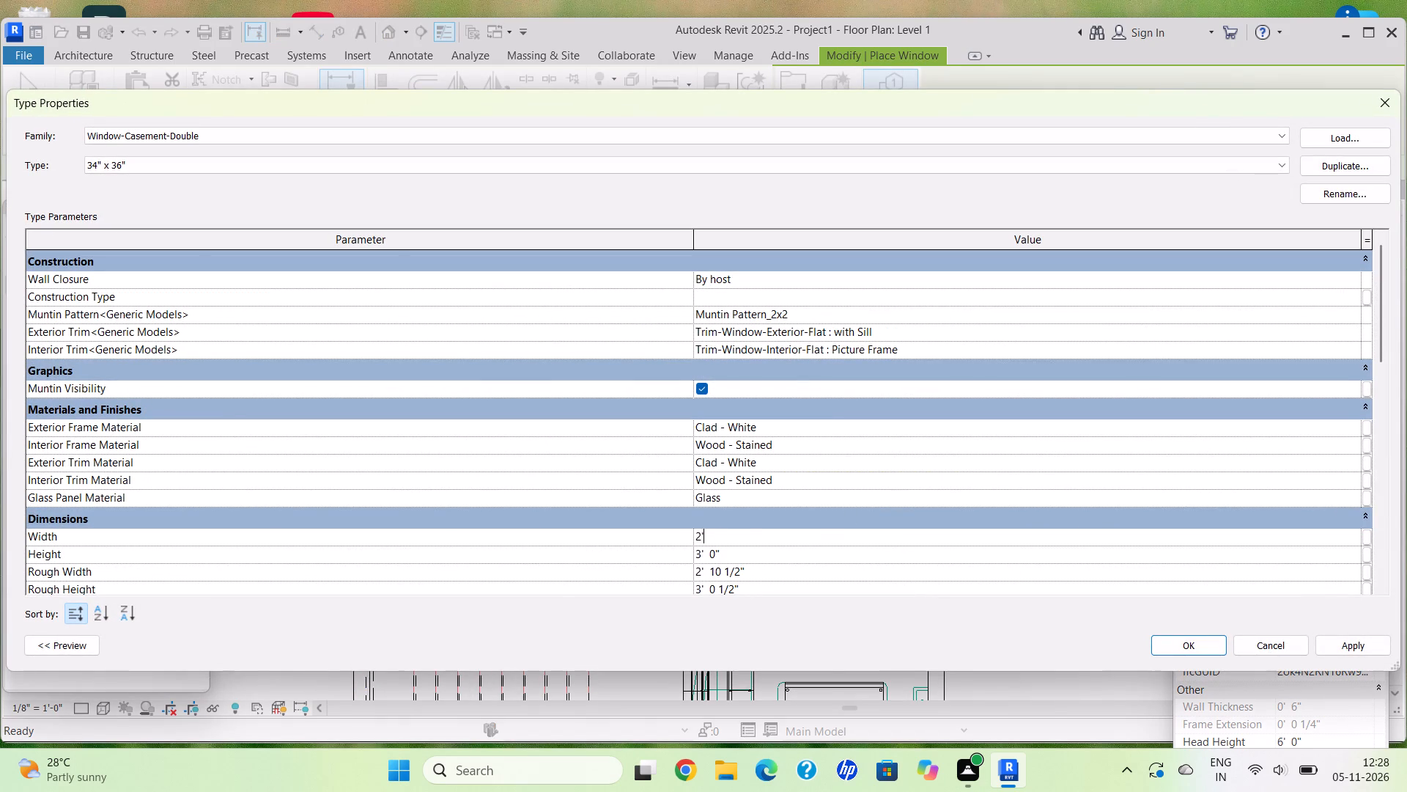
{"action": "key", "text": "Return"}
{"action": "left_click", "coordinate": [1371, 641]}
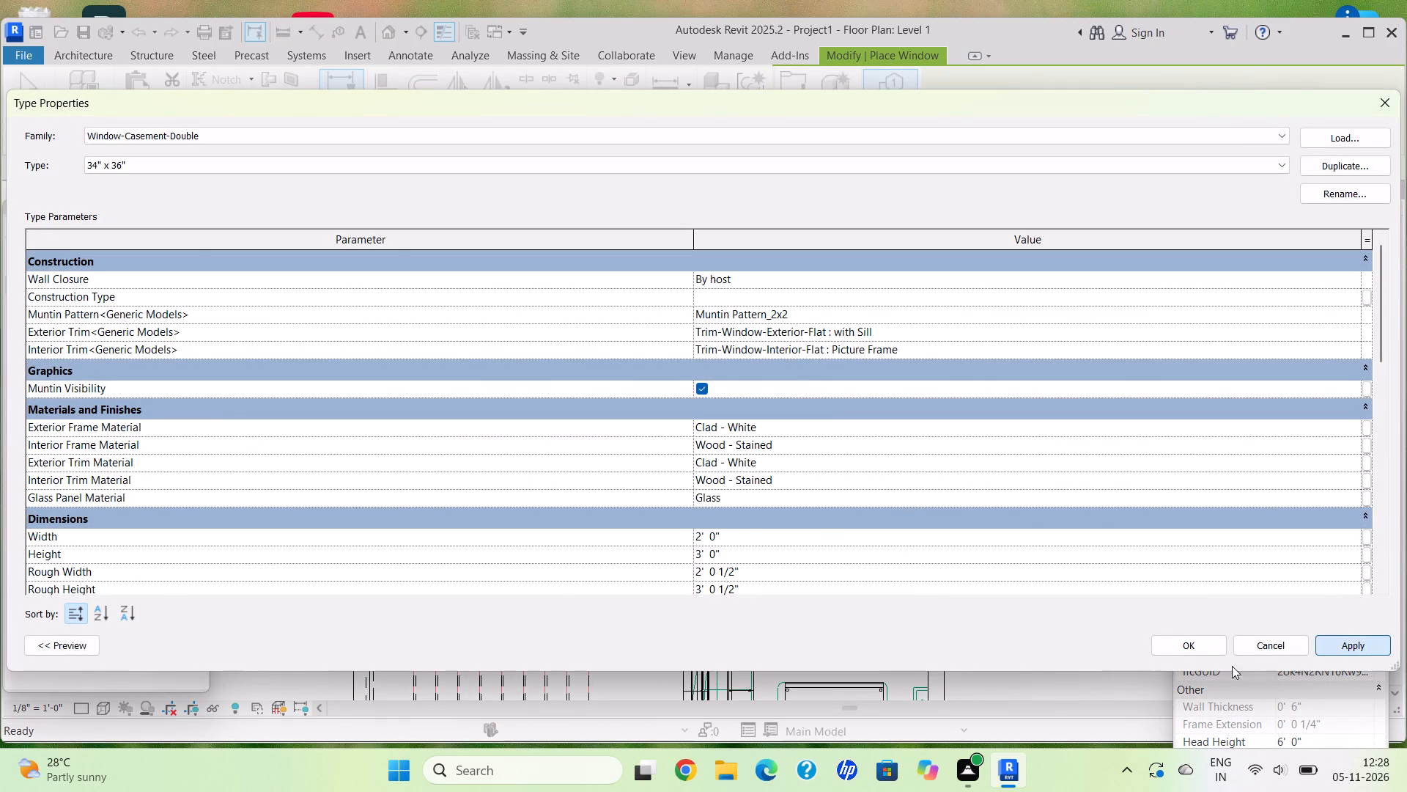
{"action": "left_click", "coordinate": [1184, 645]}
Place a 34" x 36" double casement window at the CAD opening in the toilet's north exterior wall.
{"action": "middle_click_drag", "start_coordinate": [713, 460], "coordinate": [772, 471]}
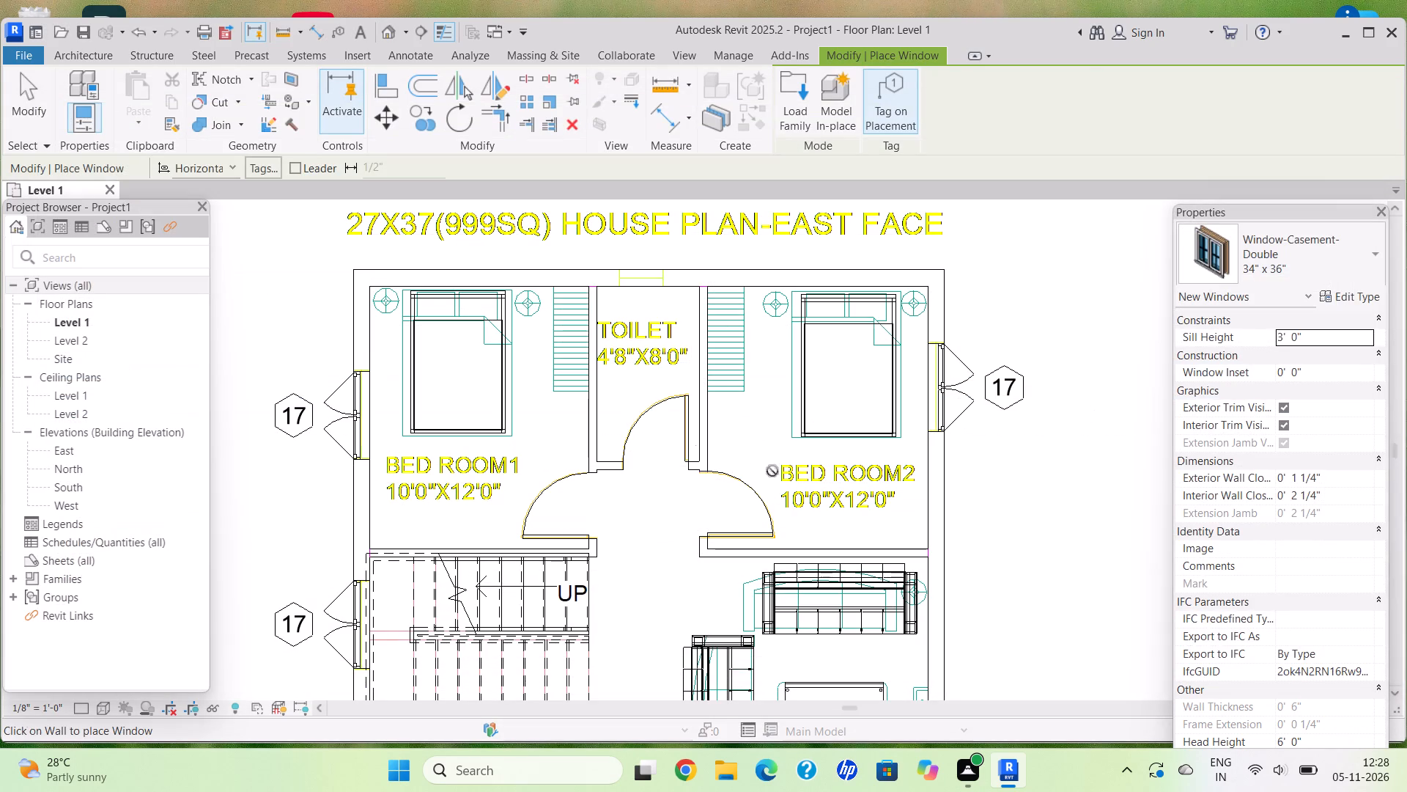
{"action": "middle_click_drag", "start_coordinate": [772, 471], "coordinate": [801, 470]}
{"action": "left_click", "coordinate": [635, 273]}
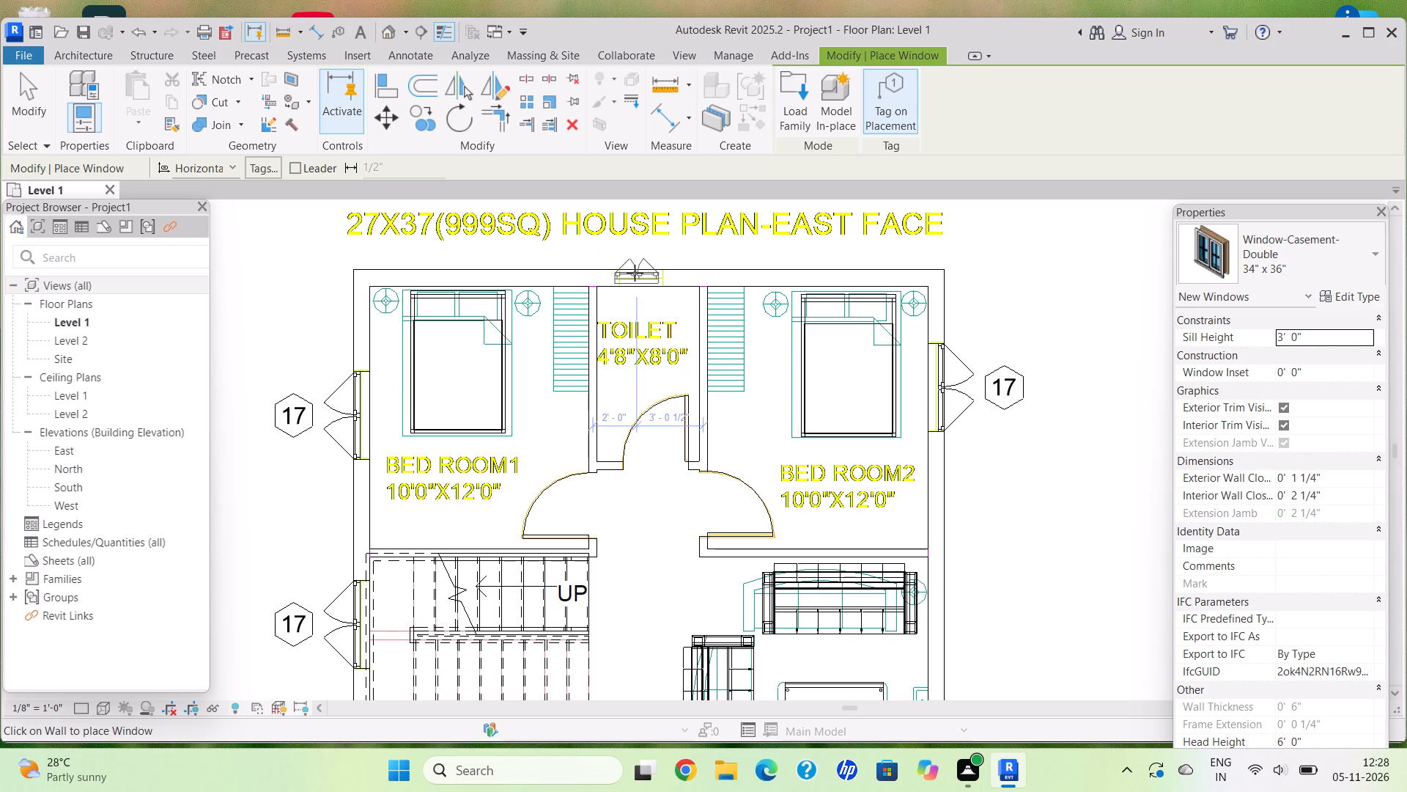
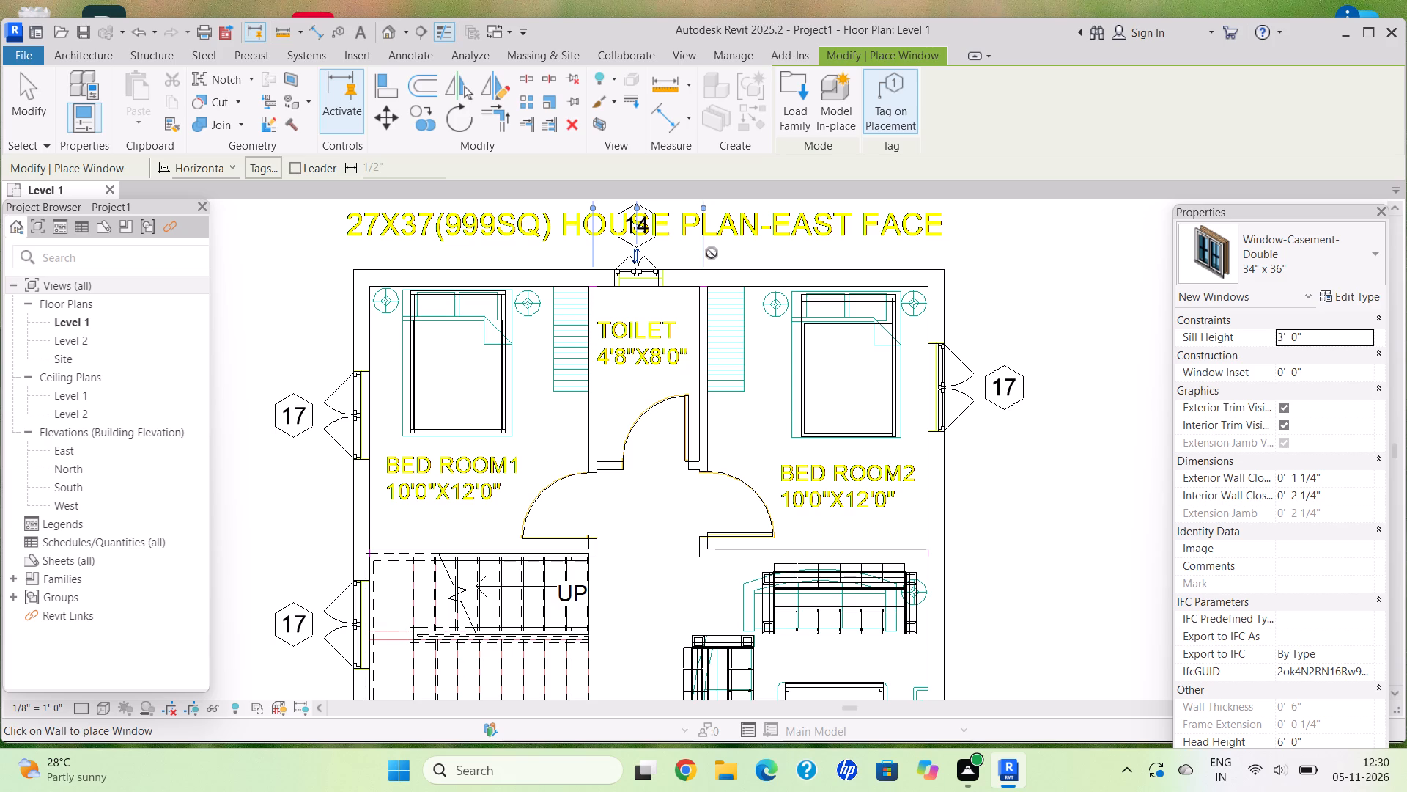
Start a roof by footprint and move its base level to Level 2.
{"action": "middle_click_drag", "start_coordinate": [504, 366], "coordinate": [591, 292]}
{"action": "scroll", "coordinate": [591, 292], "scroll_direction": "up", "scroll_amount": 1}
{"action": "scroll", "coordinate": [430, 422], "scroll_direction": "down", "scroll_amount": 2}
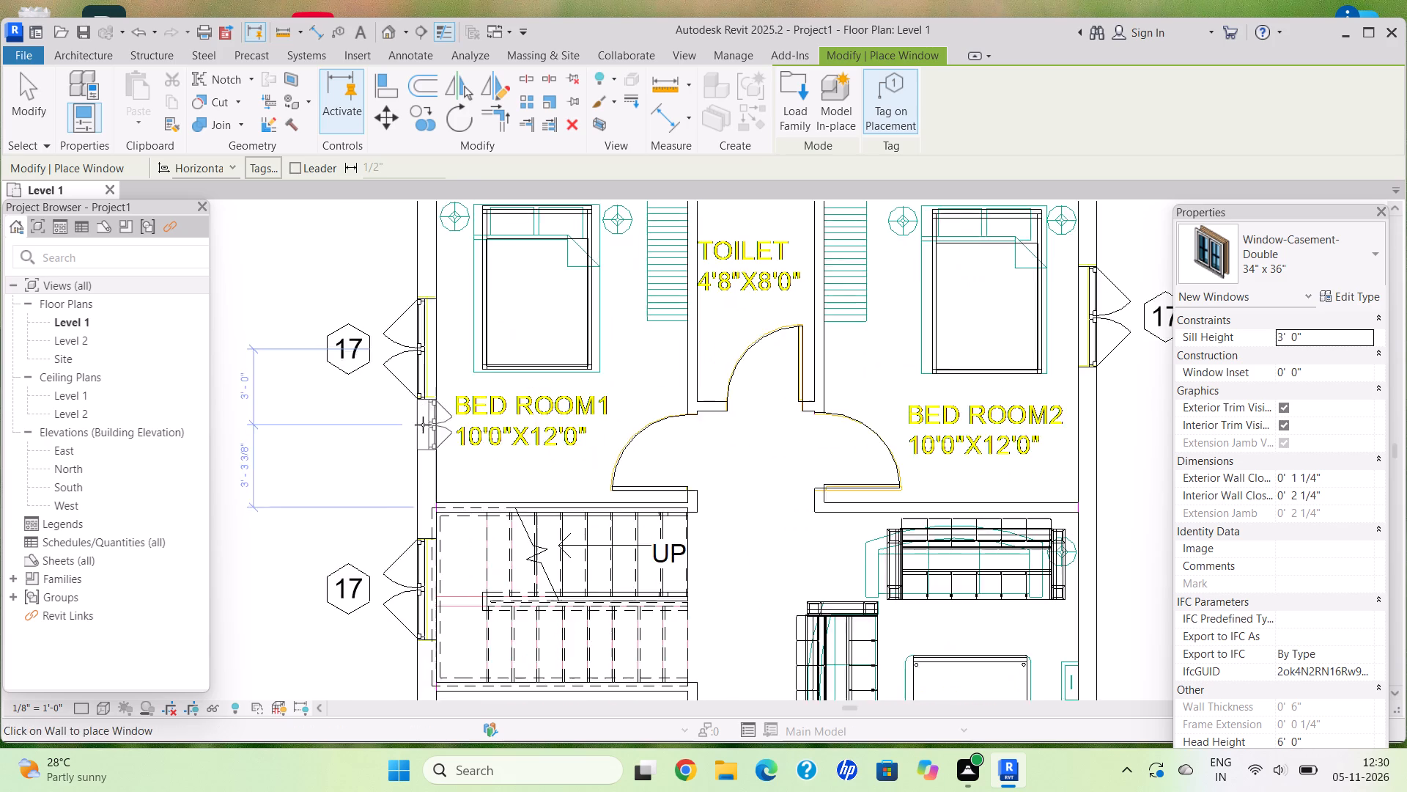
{"action": "scroll", "coordinate": [423, 425], "scroll_direction": "down", "scroll_amount": 2}
{"action": "middle_click_drag", "start_coordinate": [423, 407], "coordinate": [419, 388]}
{"action": "middle_click_drag", "start_coordinate": [416, 373], "coordinate": [433, 349]}
{"action": "scroll", "coordinate": [610, 477], "scroll_direction": "down", "scroll_amount": 1}
{"action": "middle_click_drag", "start_coordinate": [612, 475], "coordinate": [594, 403]}
{"action": "middle_click_drag", "start_coordinate": [618, 524], "coordinate": [629, 468]}
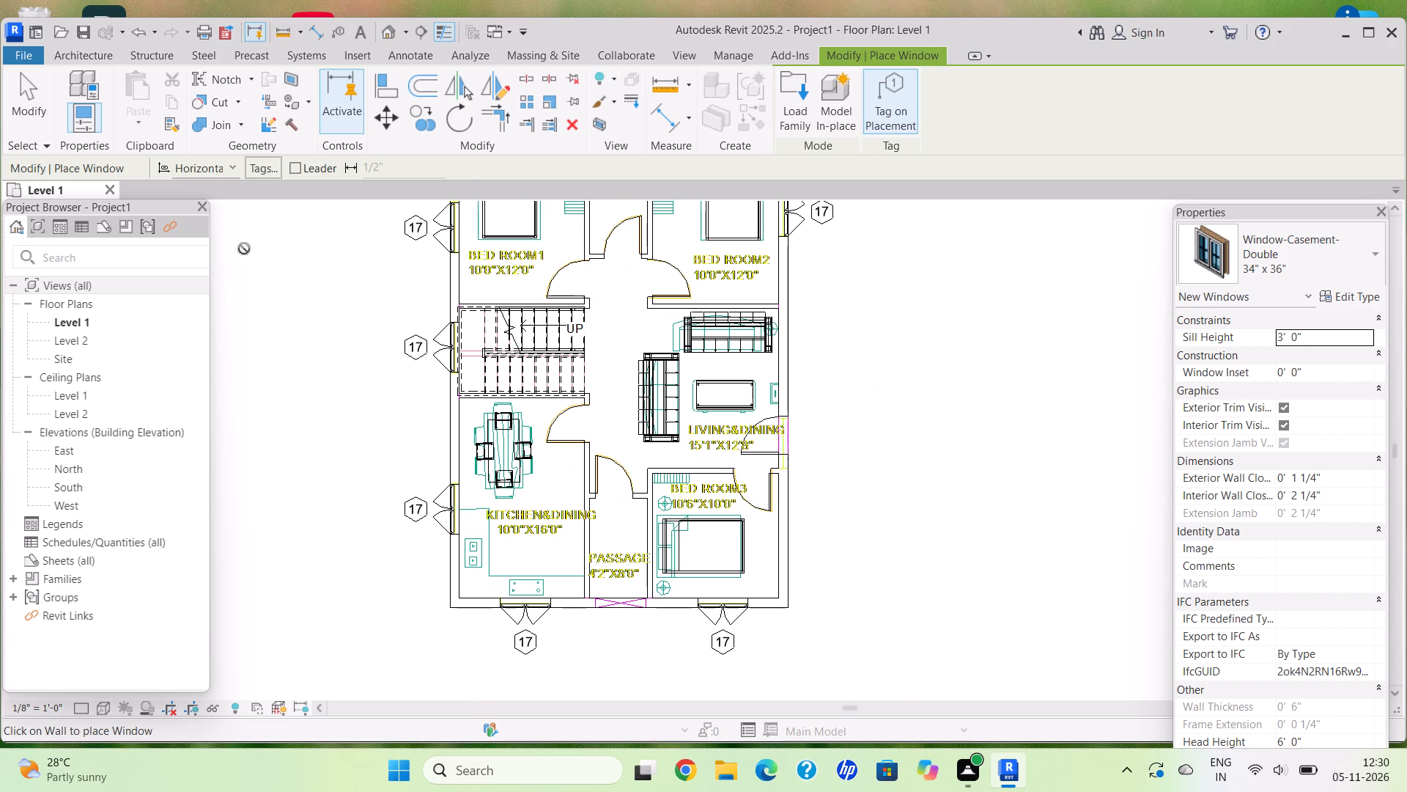
{"action": "left_click", "coordinate": [99, 56]}
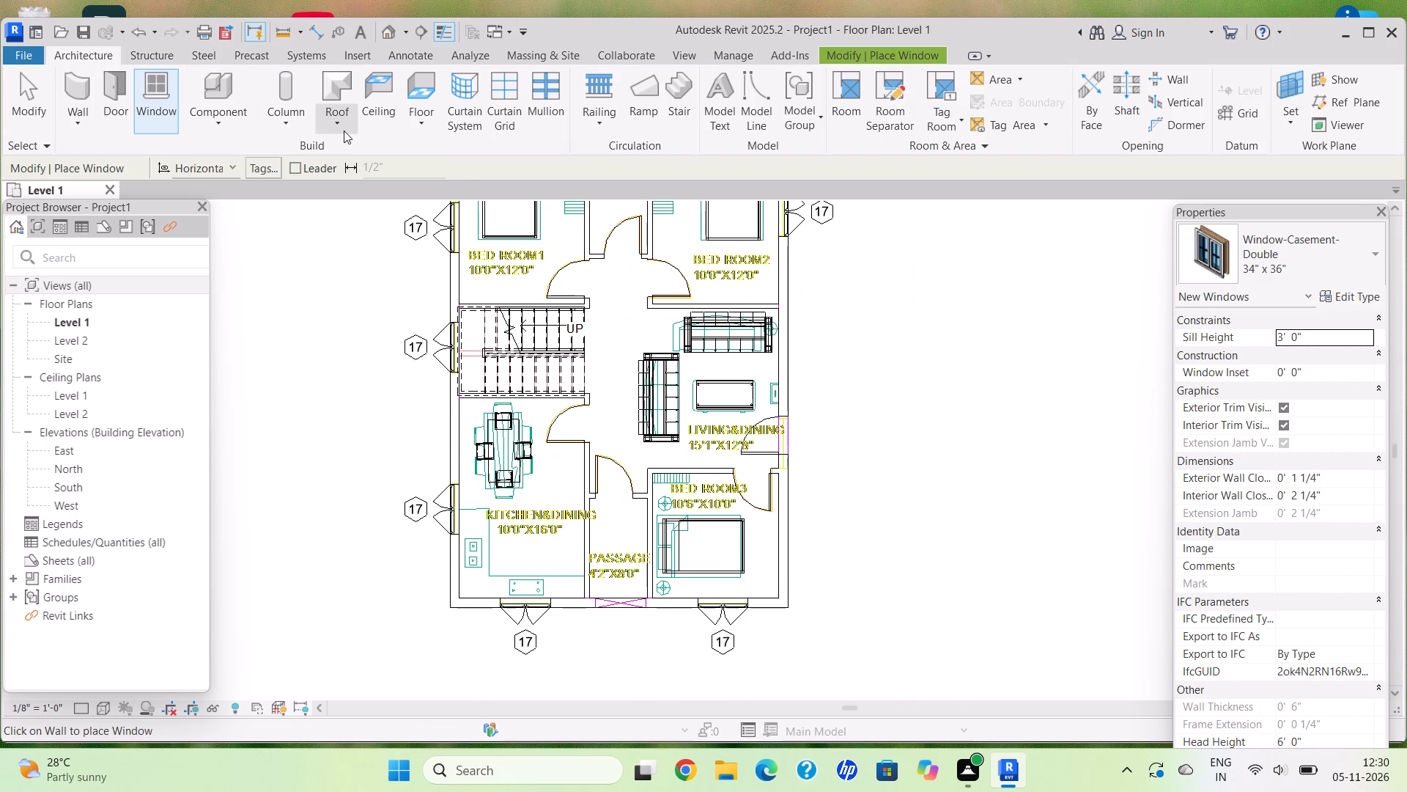
{"action": "left_click", "coordinate": [344, 131]}
{"action": "left_click", "coordinate": [432, 165]}
{"action": "left_click", "coordinate": [674, 422]}
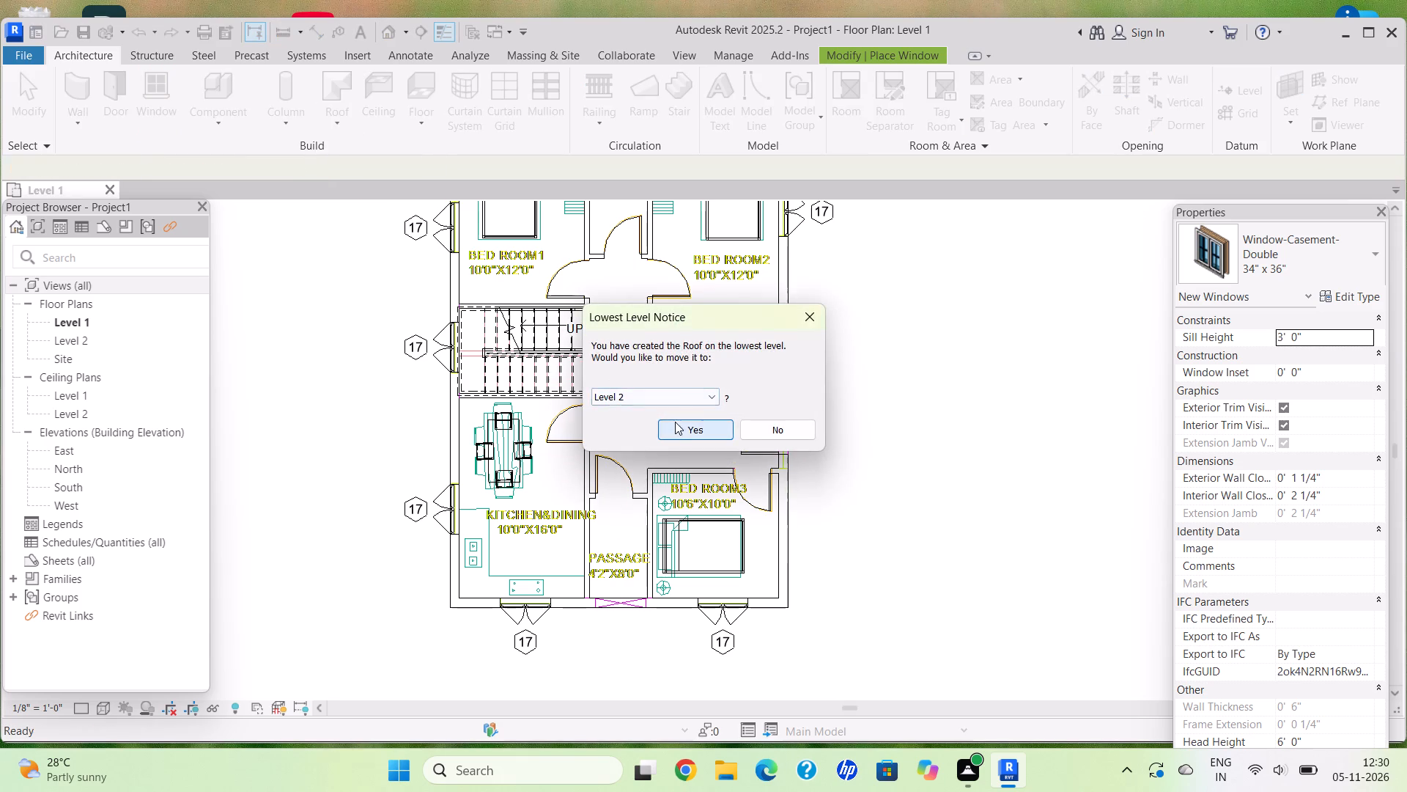
Sketch a rectangular roof footprint around the house's exterior wall corners, without defined slope and with a 2' outward offset, and finish it.
{"action": "left_click", "coordinate": [942, 84]}
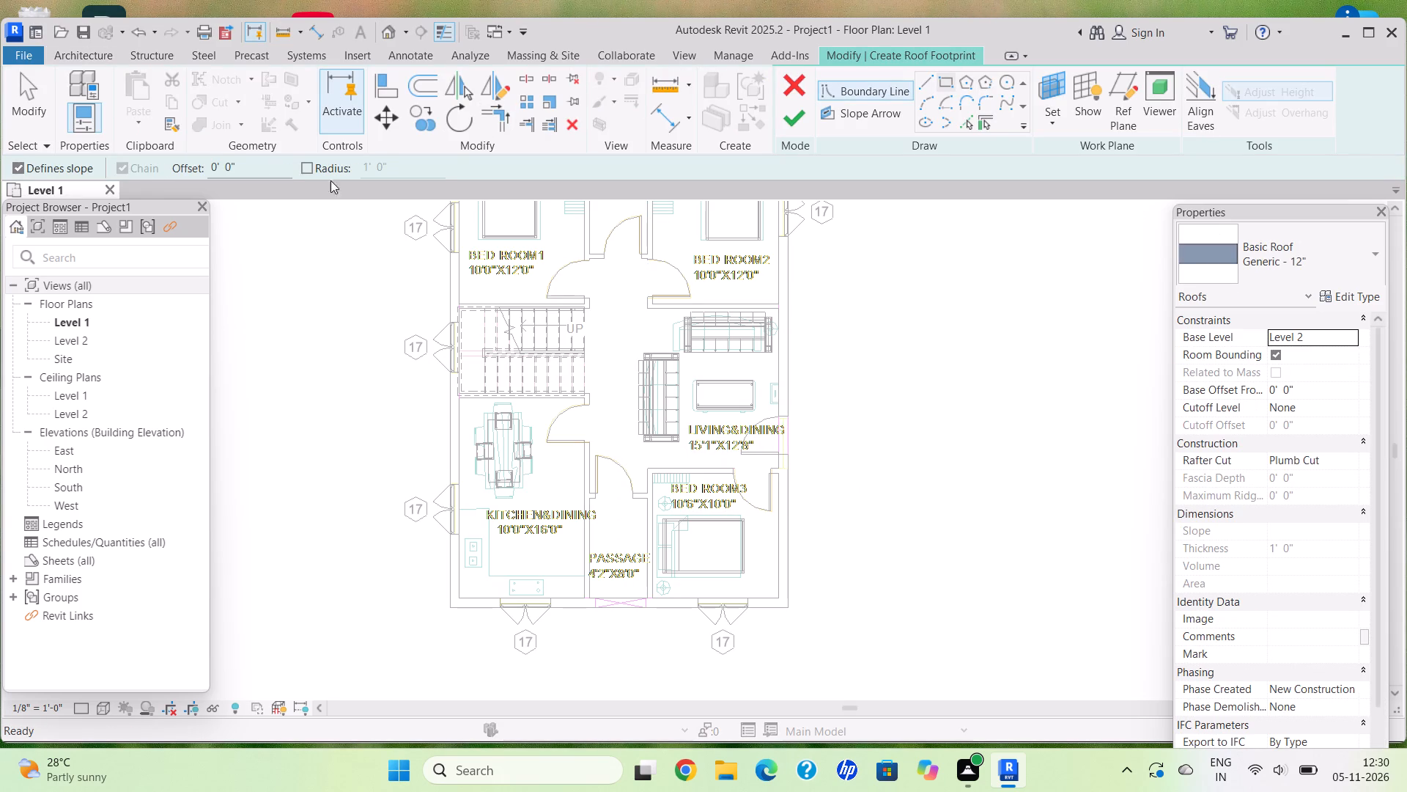
{"action": "left_click", "coordinate": [19, 165]}
{"action": "scroll", "coordinate": [571, 326], "scroll_direction": "down", "scroll_amount": 5}
{"action": "middle_click_drag", "start_coordinate": [555, 285], "coordinate": [572, 346]}
{"action": "scroll", "coordinate": [512, 289], "scroll_direction": "up", "scroll_amount": 4}
{"action": "left_click", "coordinate": [953, 82]}
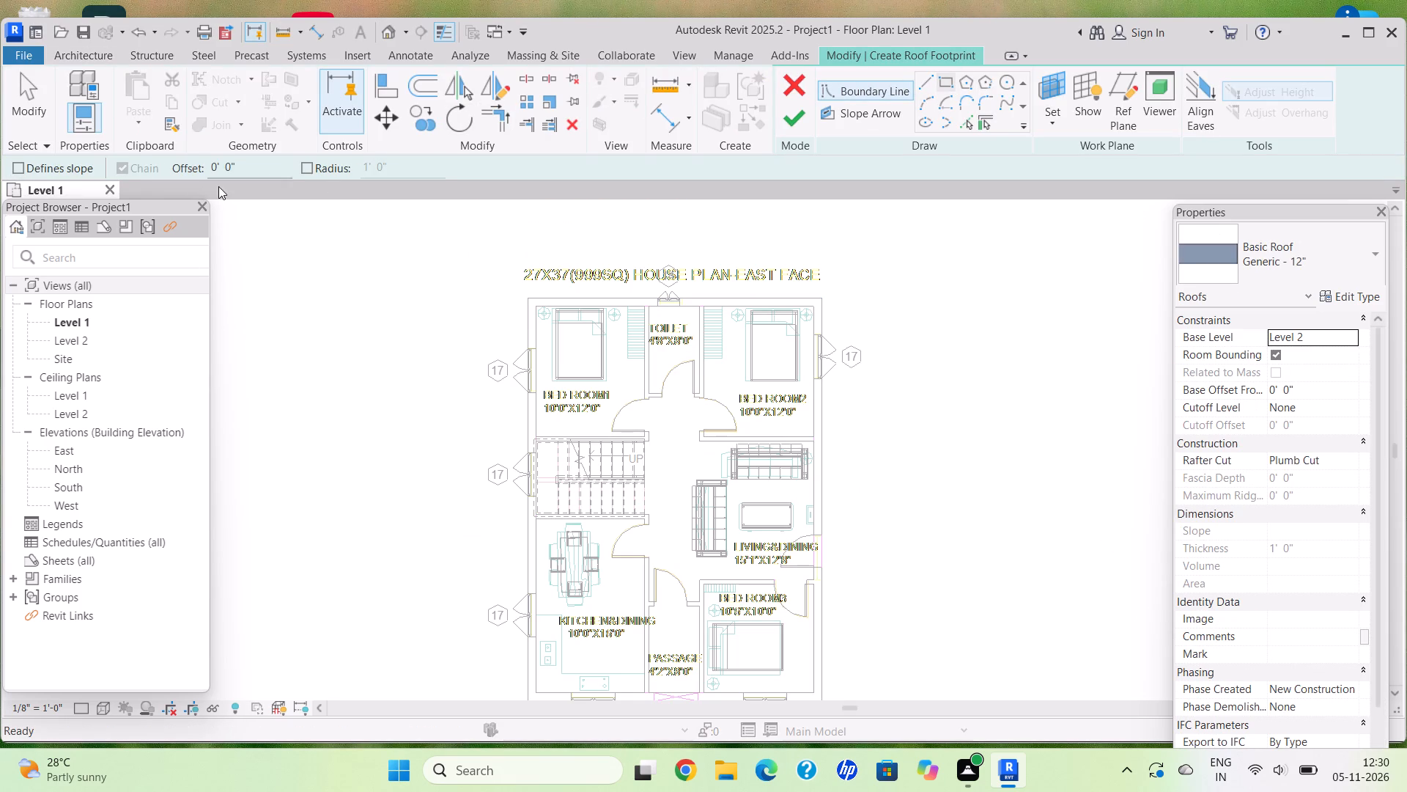
{"action": "left_click", "coordinate": [259, 165]}
{"action": "key", "text": "BackSpace"}
{"action": "key", "text": "BackSpace"}
{"action": "key", "text": "BackSpace"}
{"action": "key", "text": "BackSpace"}
{"action": "key", "text": "BackSpace"}
{"action": "key", "text": "BackSpace"}
{"action": "key", "text": "BackSpace"}
{"action": "key", "text": "BackSpace"}
{"action": "key", "text": "BackSpace"}
{"action": "key", "text": "BackSpace"}
{"action": "type", "text": "2'"}
{"action": "key", "text": "Return"}
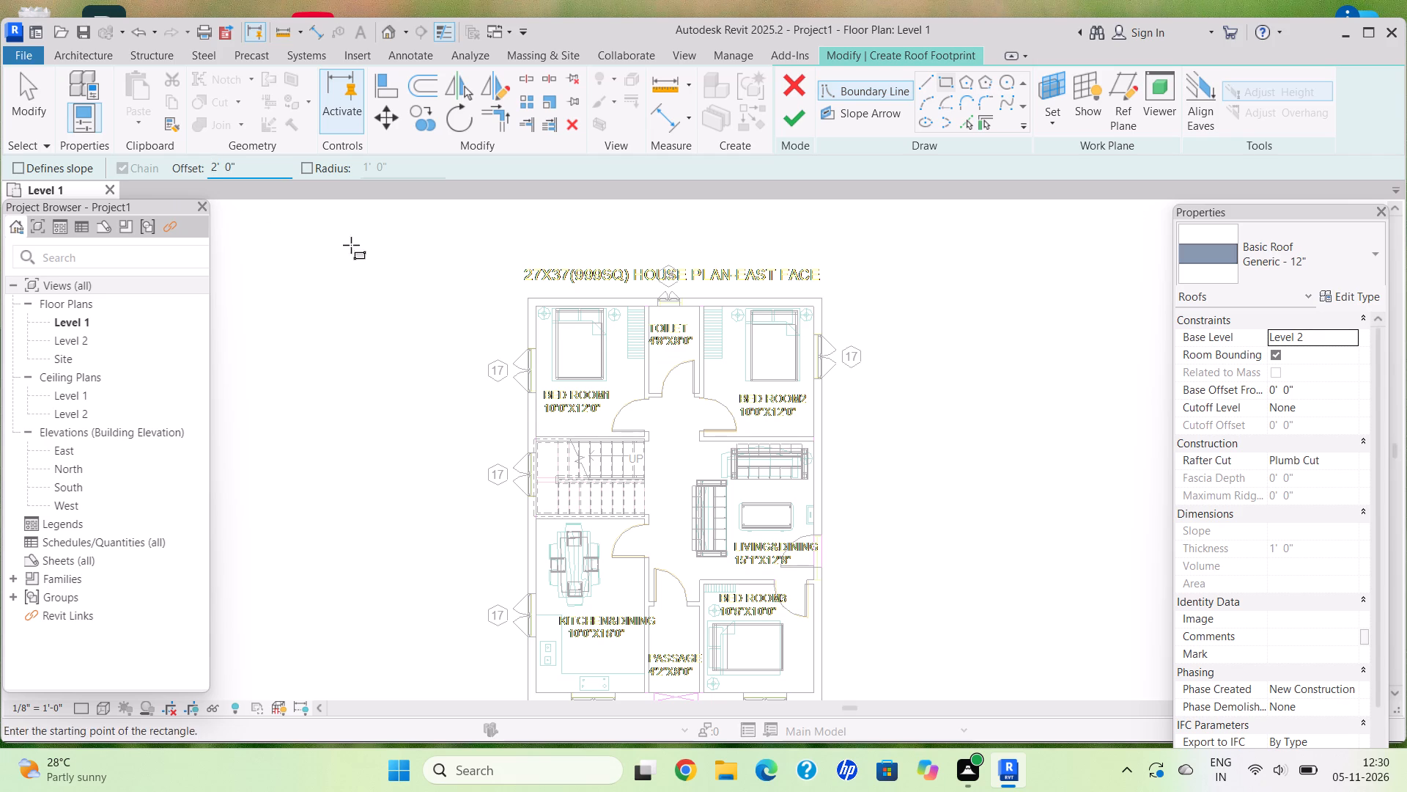
{"action": "left_click", "coordinate": [527, 295]}
{"action": "scroll", "coordinate": [708, 553], "scroll_direction": "down", "scroll_amount": 2}
{"action": "middle_click_drag", "start_coordinate": [706, 552], "coordinate": [702, 535]}
{"action": "middle_click_drag", "start_coordinate": [696, 513], "coordinate": [665, 398]}
{"action": "middle_click_drag", "start_coordinate": [663, 386], "coordinate": [662, 371]}
{"action": "scroll", "coordinate": [760, 571], "scroll_direction": "up", "scroll_amount": 4}
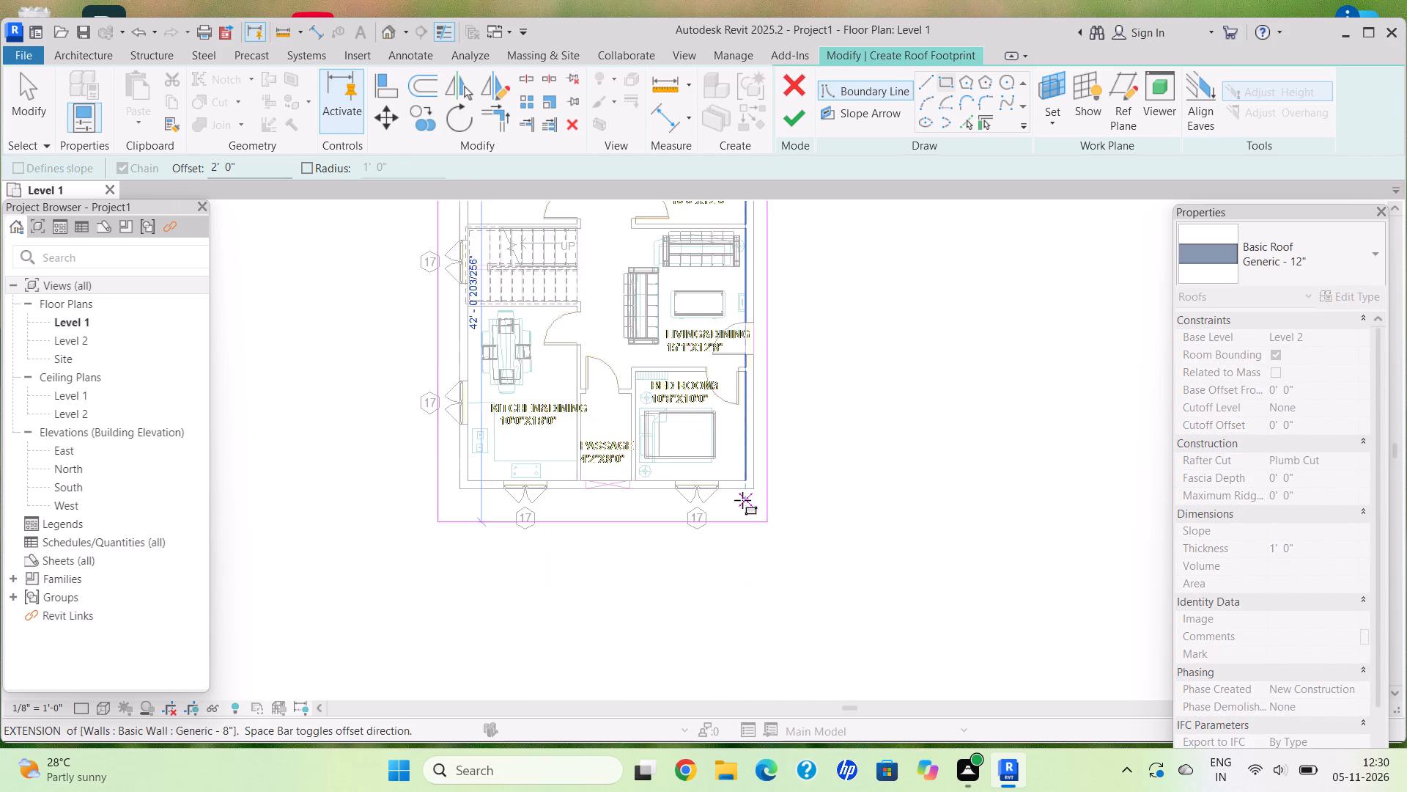
{"action": "scroll", "coordinate": [742, 500], "scroll_direction": "up", "scroll_amount": 6}
{"action": "left_click", "coordinate": [775, 475]}
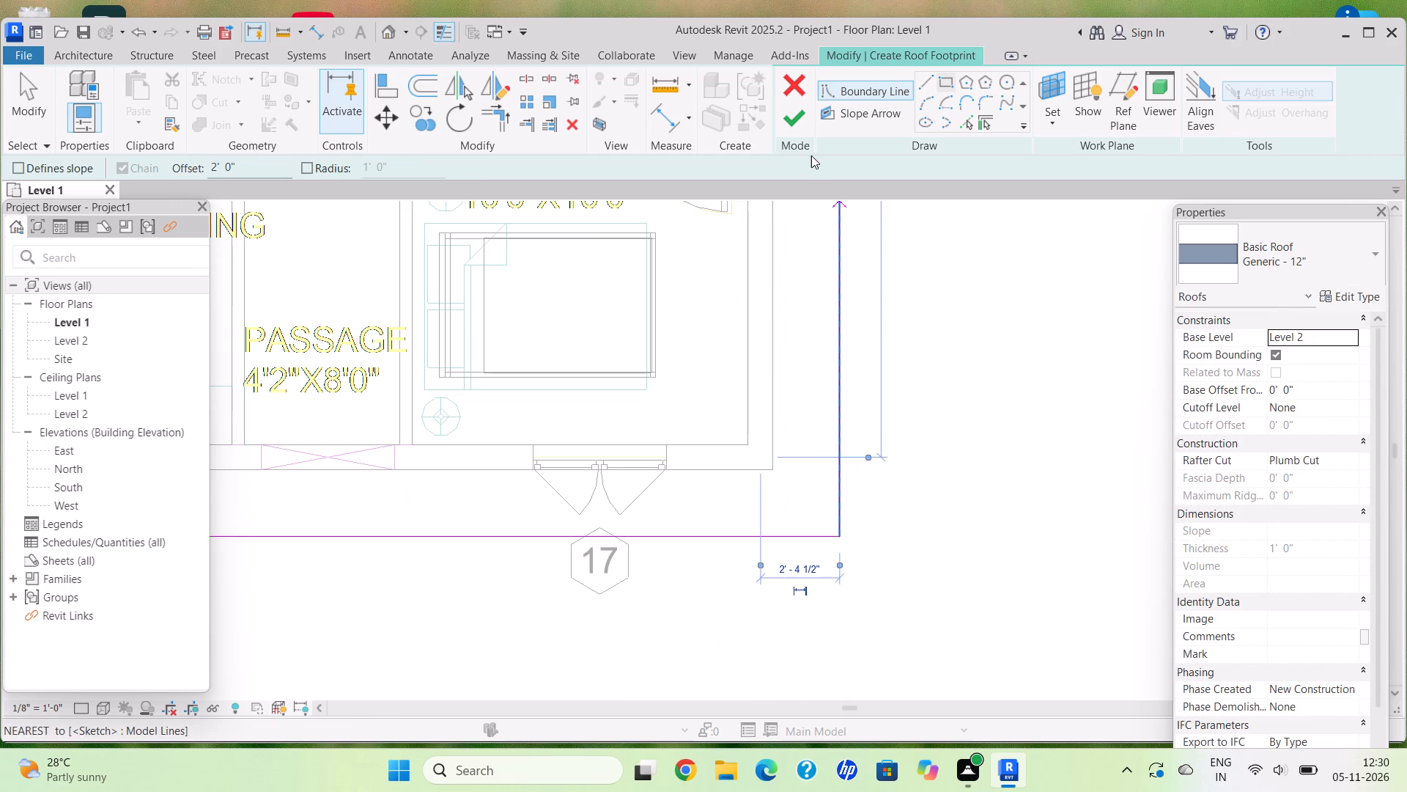
{"action": "left_click", "coordinate": [797, 123]}
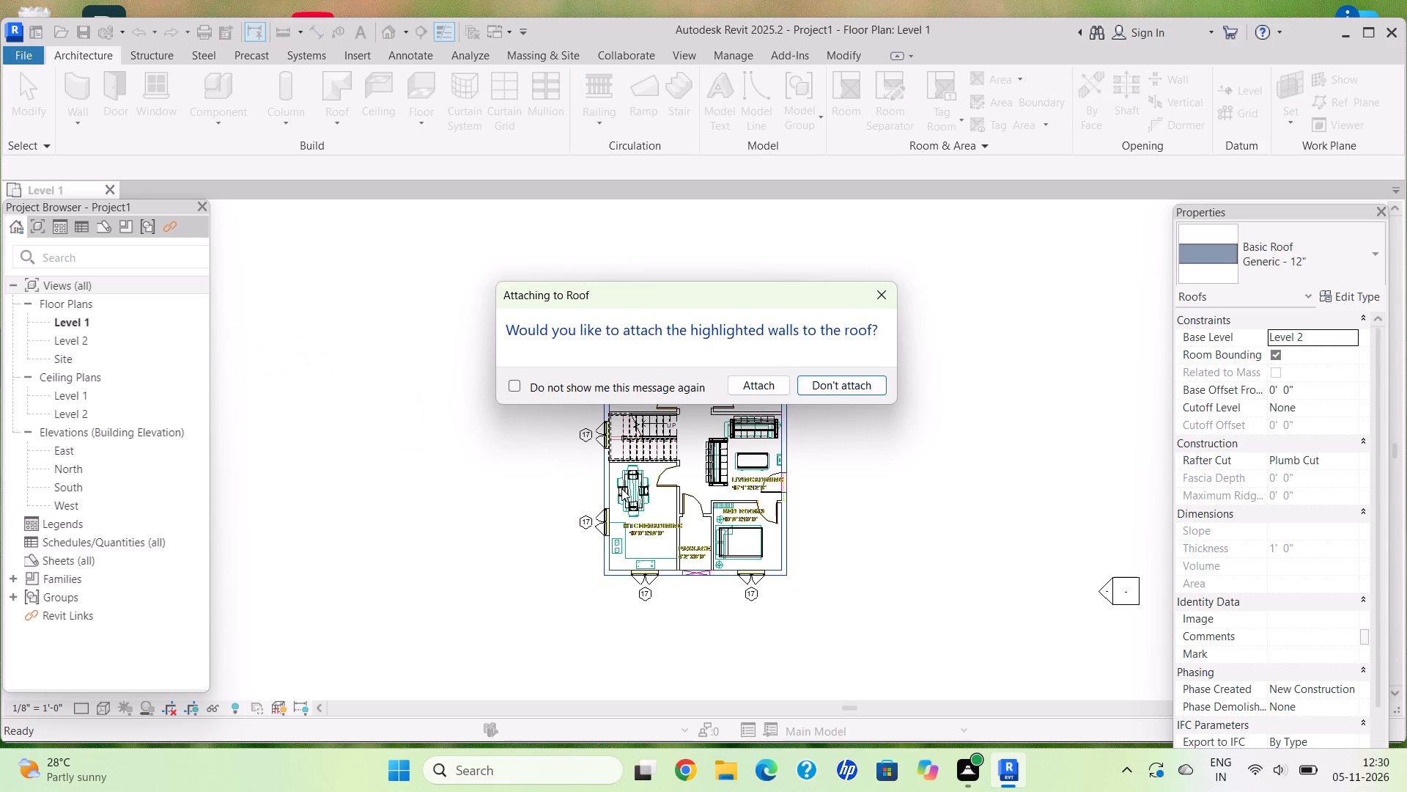
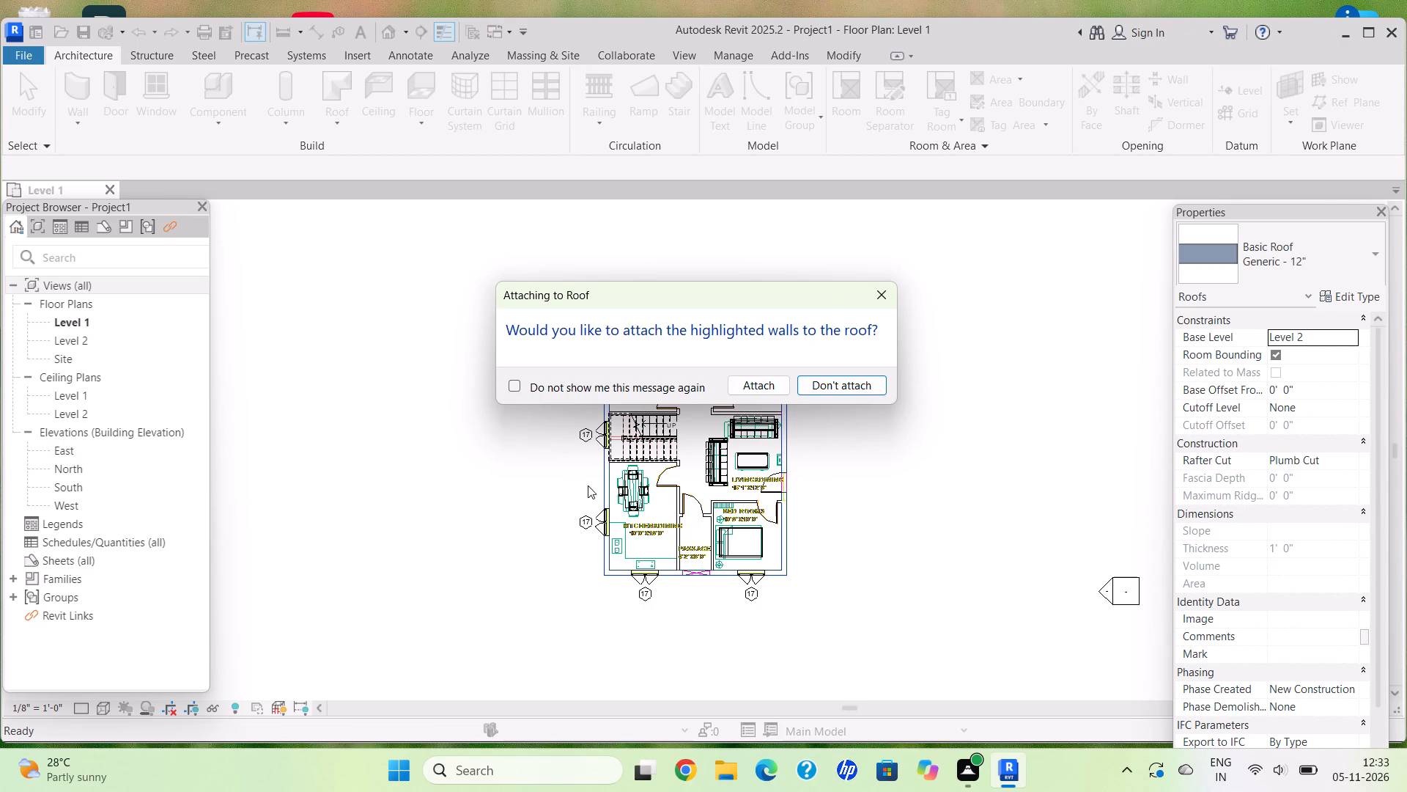
Attach the highlighted walls to the roof.
{"action": "left_click", "coordinate": [772, 392]}
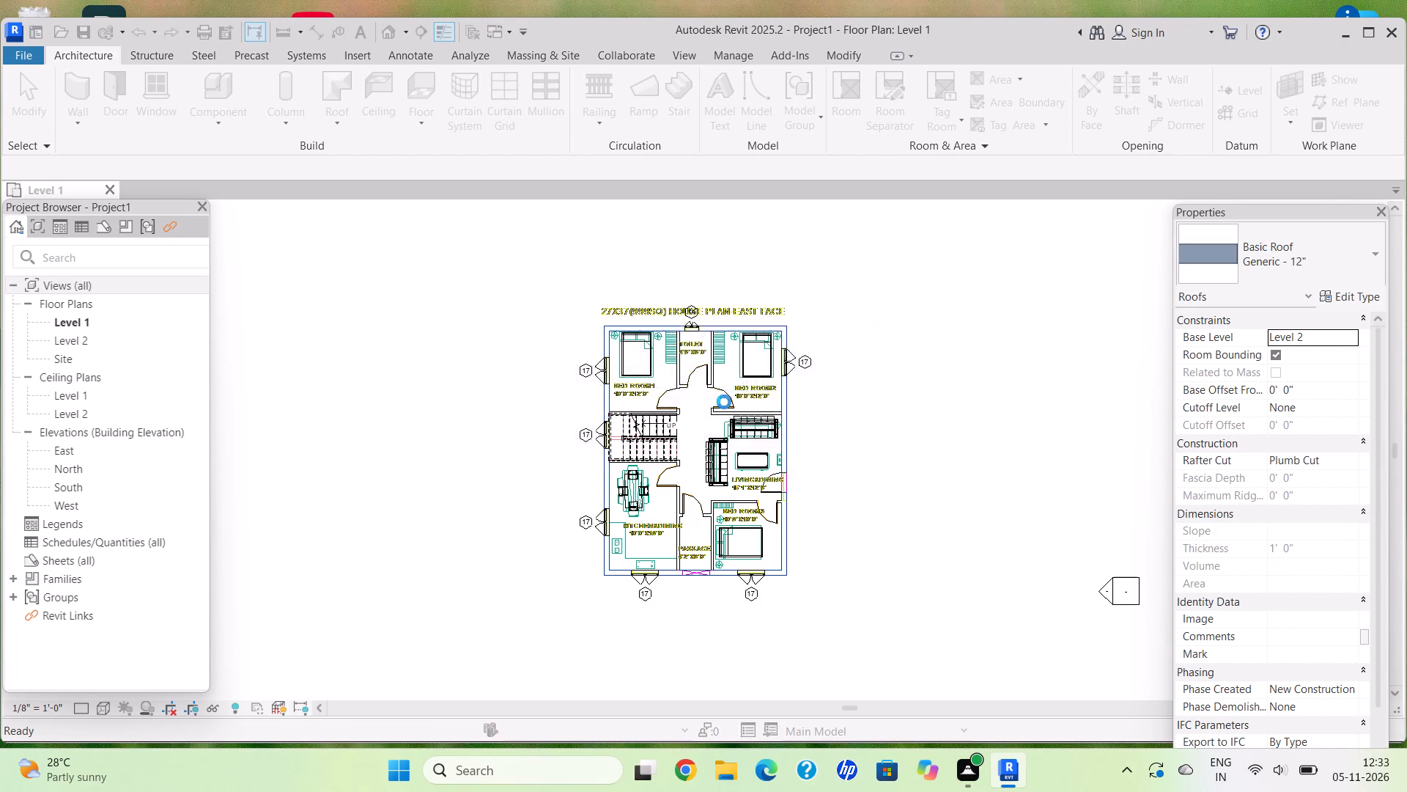
{"action": "left_click", "coordinate": [847, 236]}
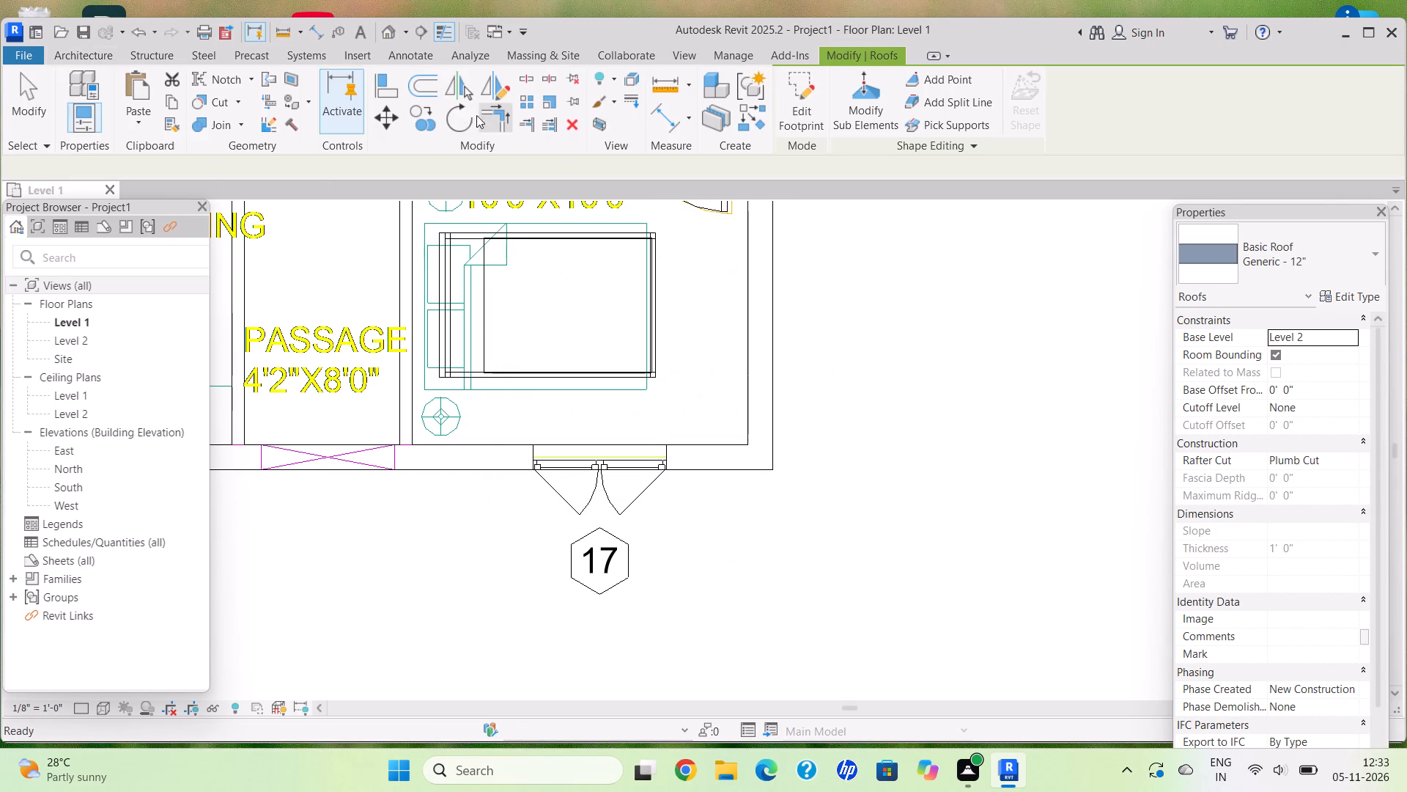
Open the default 3D view and examine the roof over the house.
{"action": "left_click", "coordinate": [407, 29]}
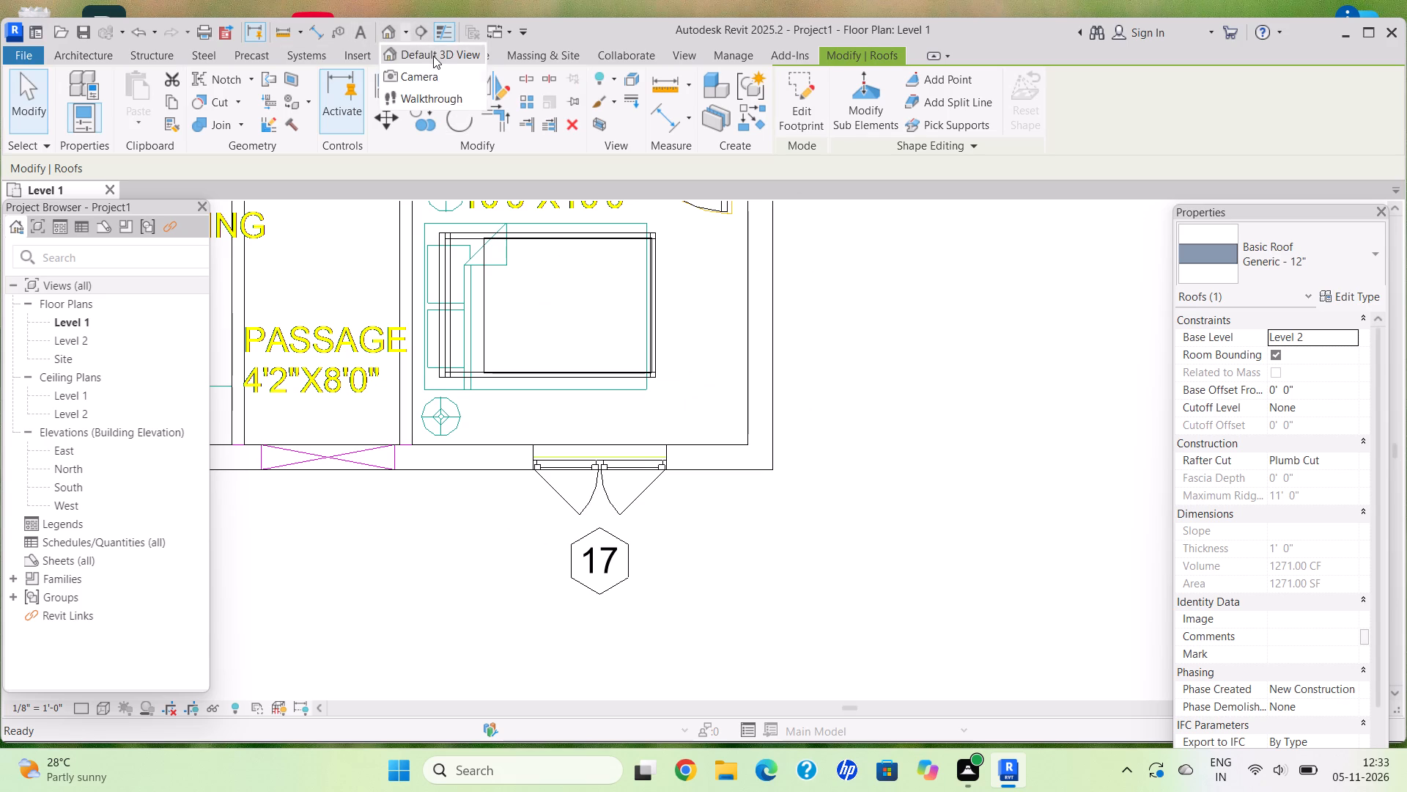
{"action": "left_click", "coordinate": [433, 56]}
{"action": "scroll", "coordinate": [890, 434], "scroll_direction": "up", "scroll_amount": 4}
{"action": "scroll", "coordinate": [810, 418], "scroll_direction": "down", "scroll_amount": 2}
{"action": "middle_click_drag", "start_coordinate": [810, 418], "coordinate": [810, 426]}
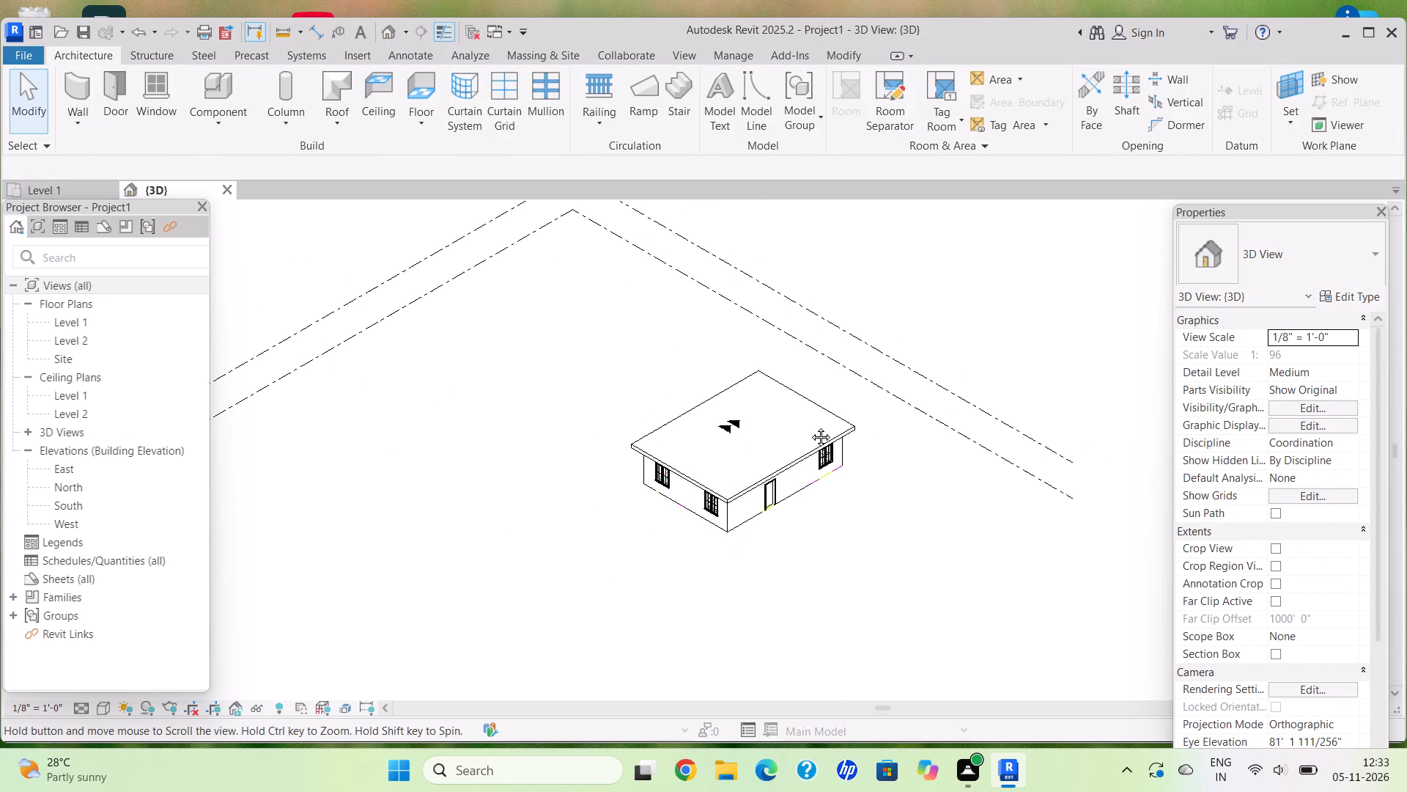
{"action": "middle_click_drag", "start_coordinate": [810, 426], "coordinate": [809, 427]}
On Level 1, sketch a rectangular Handrail - Rectangular railing path around the exterior wall corners with a 2' outward offset, and finish it.
{"action": "left_click", "coordinate": [60, 190]}
{"action": "scroll", "coordinate": [509, 286], "scroll_direction": "down", "scroll_amount": 3}
{"action": "middle_click_drag", "start_coordinate": [511, 293], "coordinate": [599, 415]}
{"action": "scroll", "coordinate": [509, 289], "scroll_direction": "down", "scroll_amount": 4}
{"action": "middle_click_drag", "start_coordinate": [494, 315], "coordinate": [534, 374]}
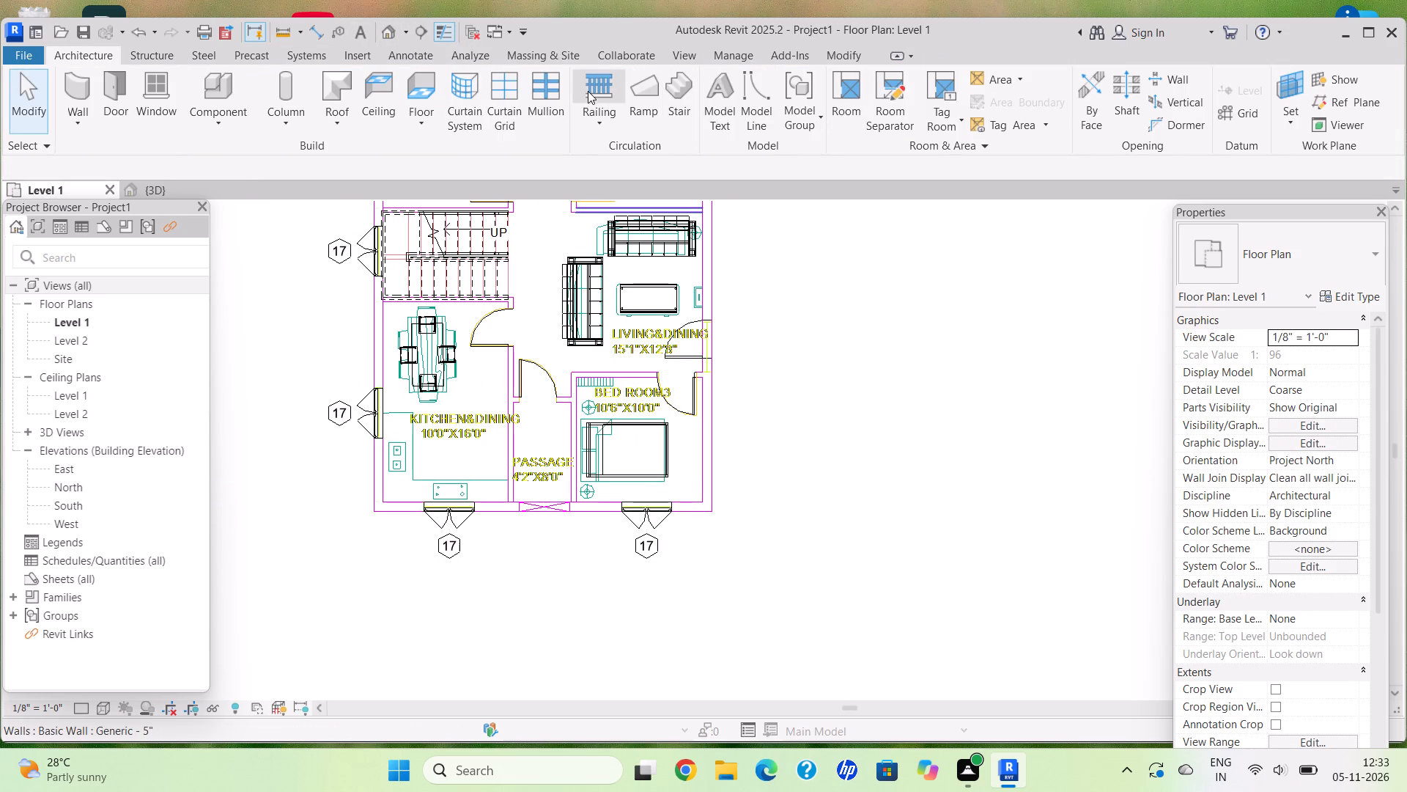
{"action": "left_click", "coordinate": [598, 117]}
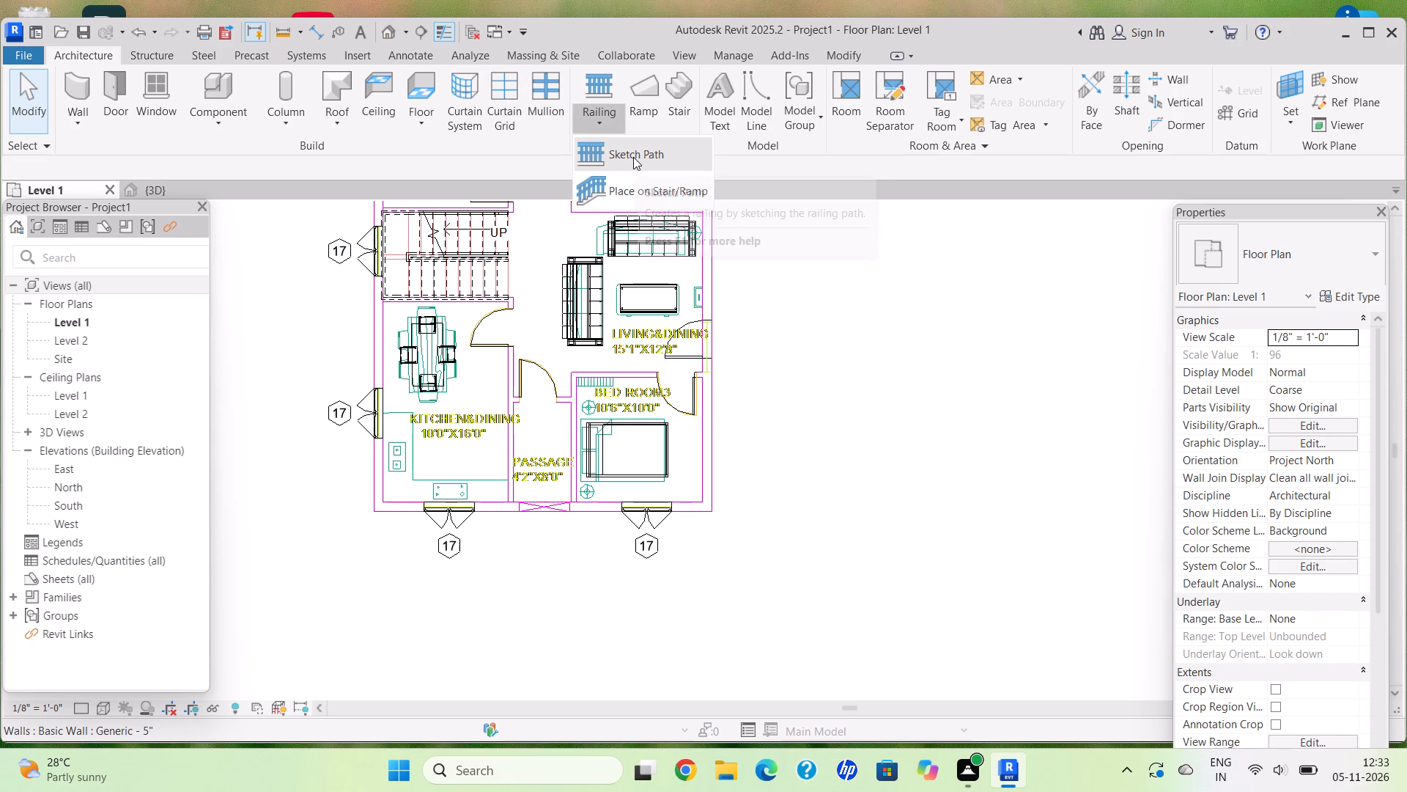
{"action": "left_click", "coordinate": [633, 157]}
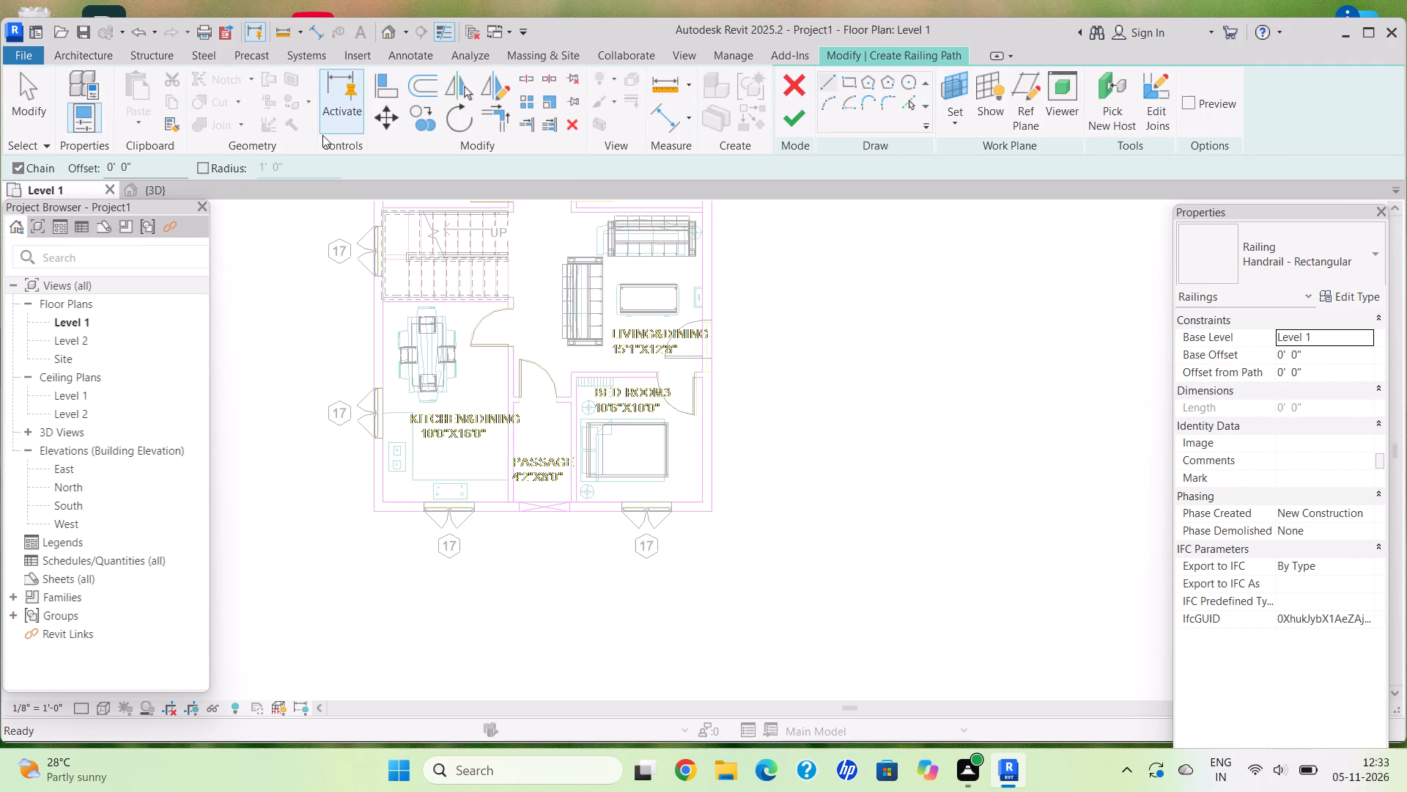
{"action": "left_click", "coordinate": [847, 77]}
{"action": "scroll", "coordinate": [649, 384], "scroll_direction": "down", "scroll_amount": 6}
{"action": "middle_click_drag", "start_coordinate": [614, 328], "coordinate": [623, 411]}
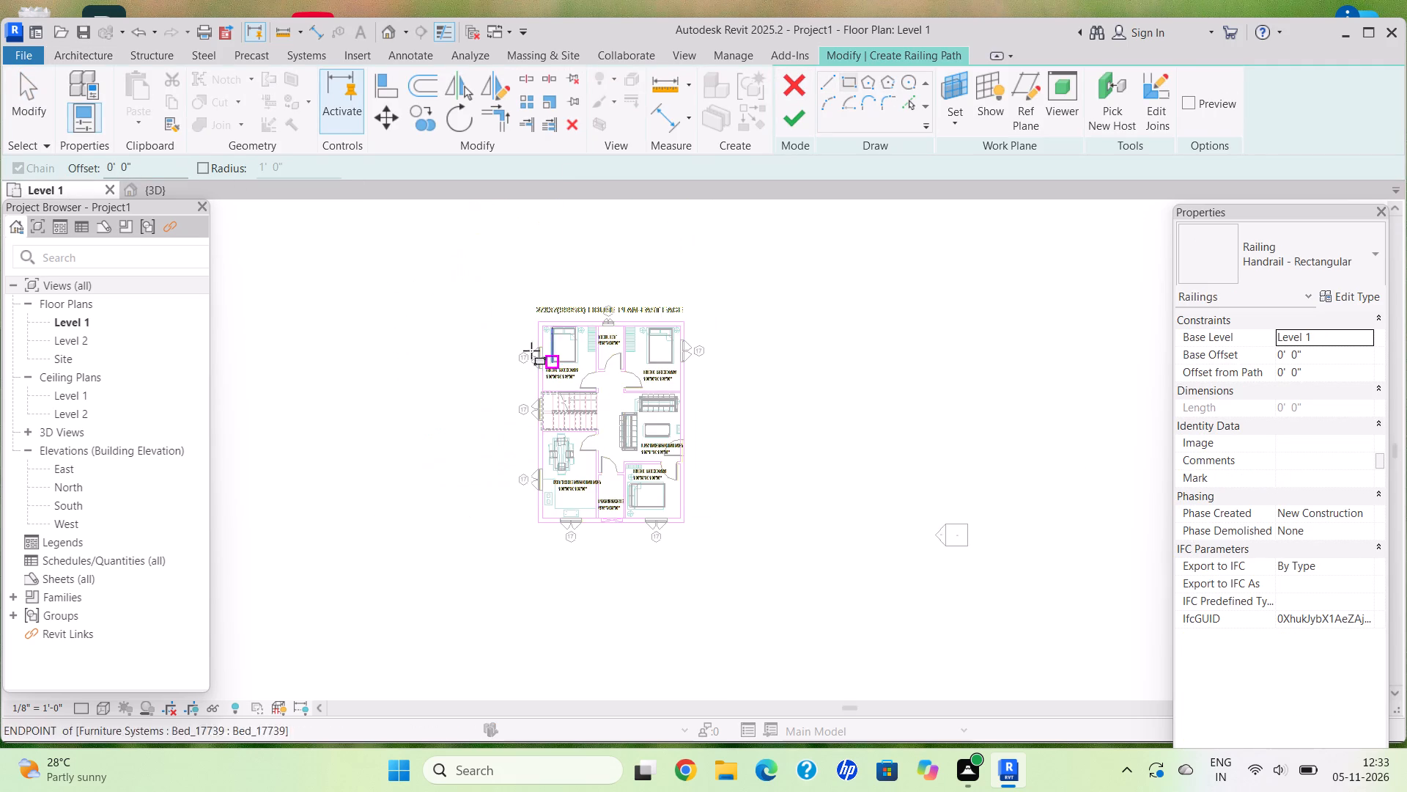
{"action": "scroll", "coordinate": [529, 348], "scroll_direction": "up", "scroll_amount": 12}
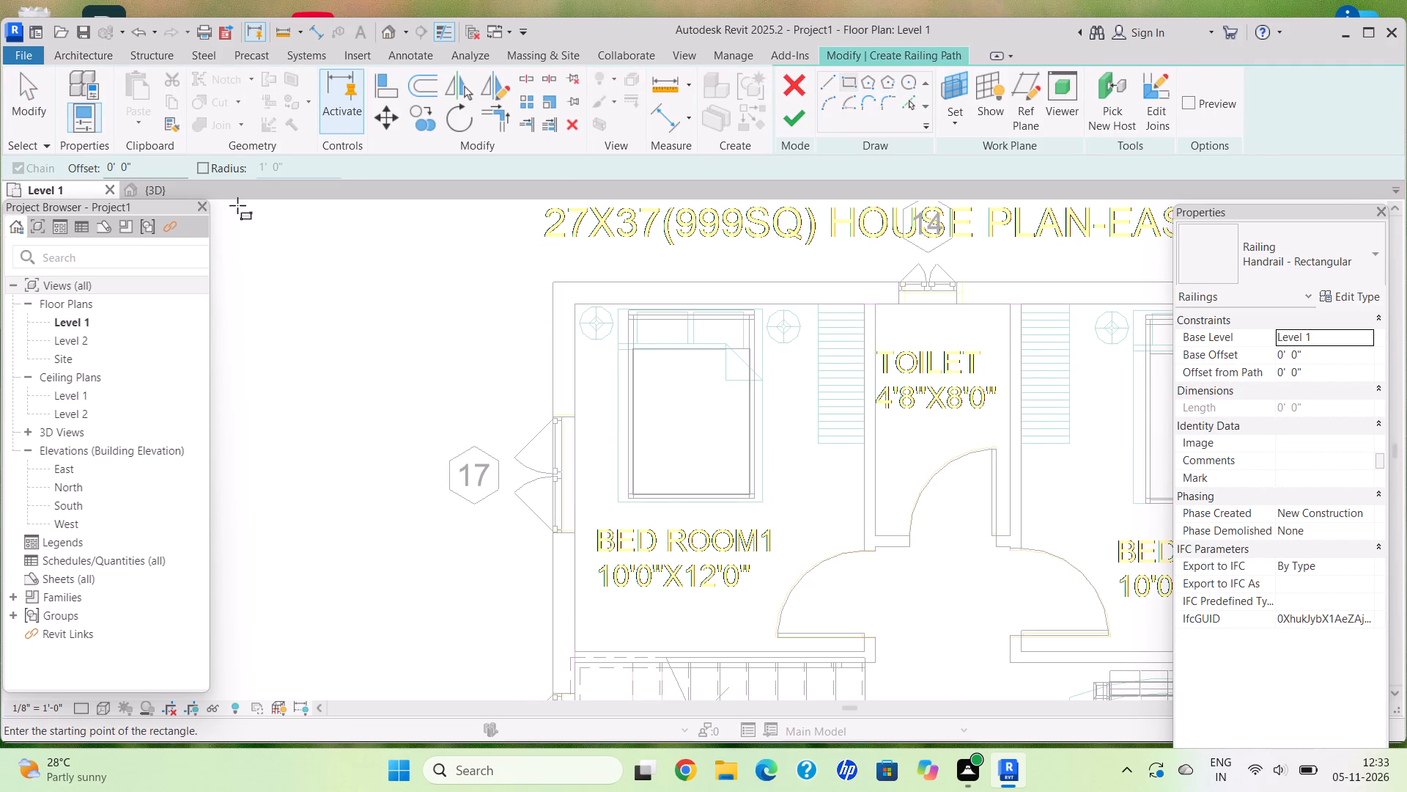
{"action": "left_click", "coordinate": [159, 166]}
{"action": "key", "text": "BackSpace"}
{"action": "key", "text": "BackSpace"}
{"action": "key", "text": "BackSpace"}
{"action": "key", "text": "BackSpace"}
{"action": "key", "text": "BackSpace"}
{"action": "key", "text": "BackSpace"}
{"action": "key", "text": "BackSpace"}
{"action": "key", "text": "BackSpace"}
{"action": "key", "text": "BackSpace"}
{"action": "type", "text": "2'"}
{"action": "key", "text": "Return"}
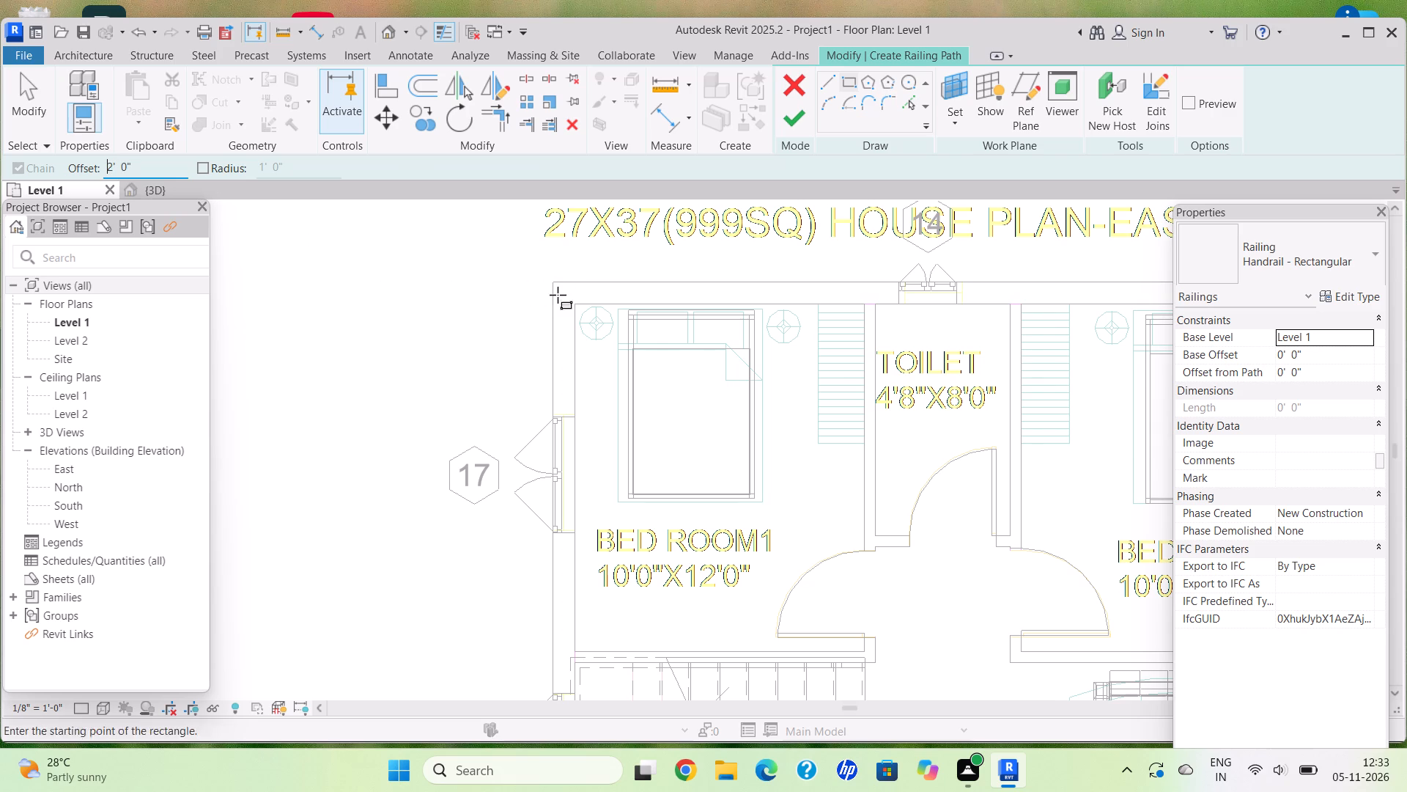
{"action": "left_click", "coordinate": [553, 282]}
{"action": "scroll", "coordinate": [850, 545], "scroll_direction": "down", "scroll_amount": 8}
{"action": "middle_click_drag", "start_coordinate": [838, 529], "coordinate": [787, 464]}
{"action": "middle_click_drag", "start_coordinate": [751, 425], "coordinate": [673, 353]}
{"action": "middle_click_drag", "start_coordinate": [822, 512], "coordinate": [797, 470]}
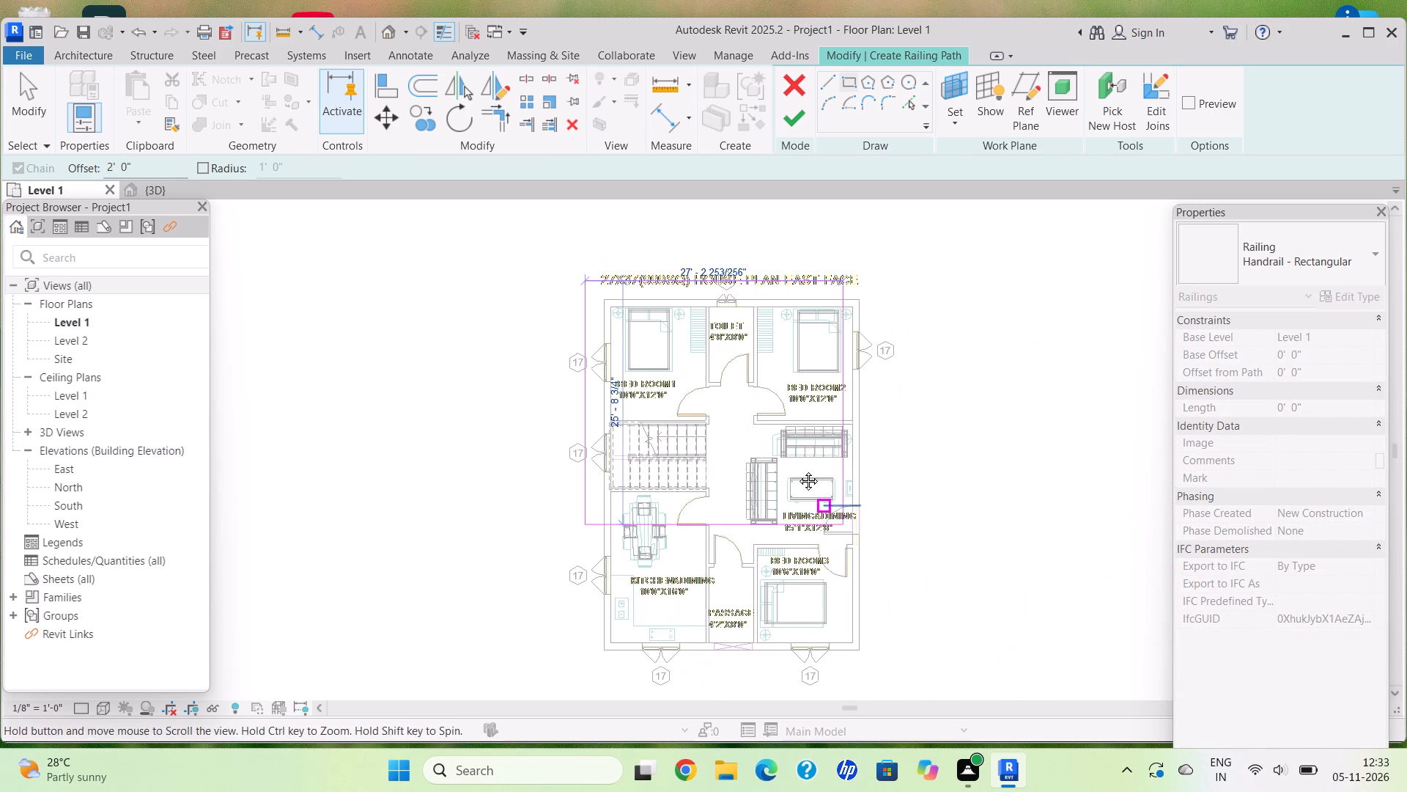
{"action": "middle_click_drag", "start_coordinate": [797, 470], "coordinate": [781, 447]}
{"action": "scroll", "coordinate": [820, 584], "scroll_direction": "up", "scroll_amount": 6}
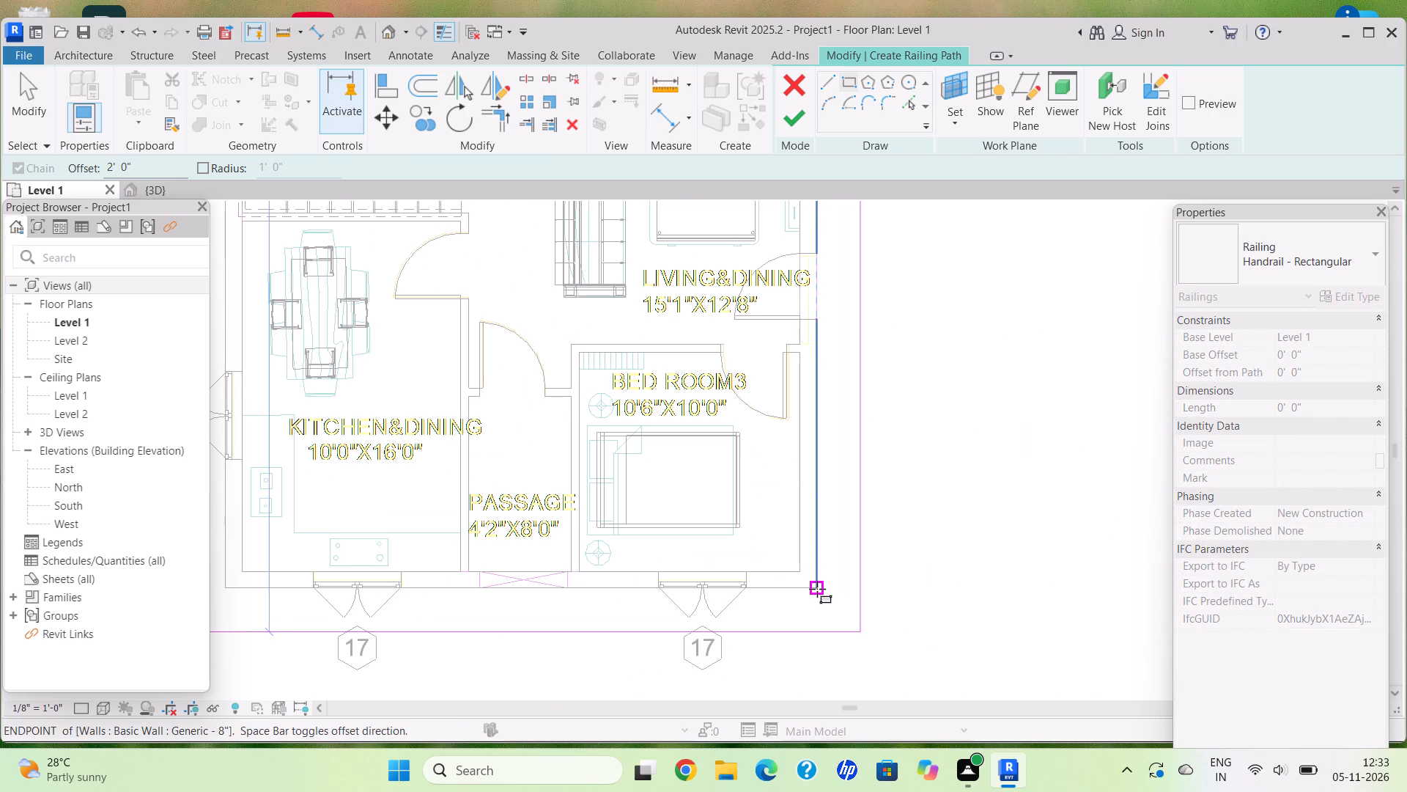
{"action": "left_click", "coordinate": [816, 589]}
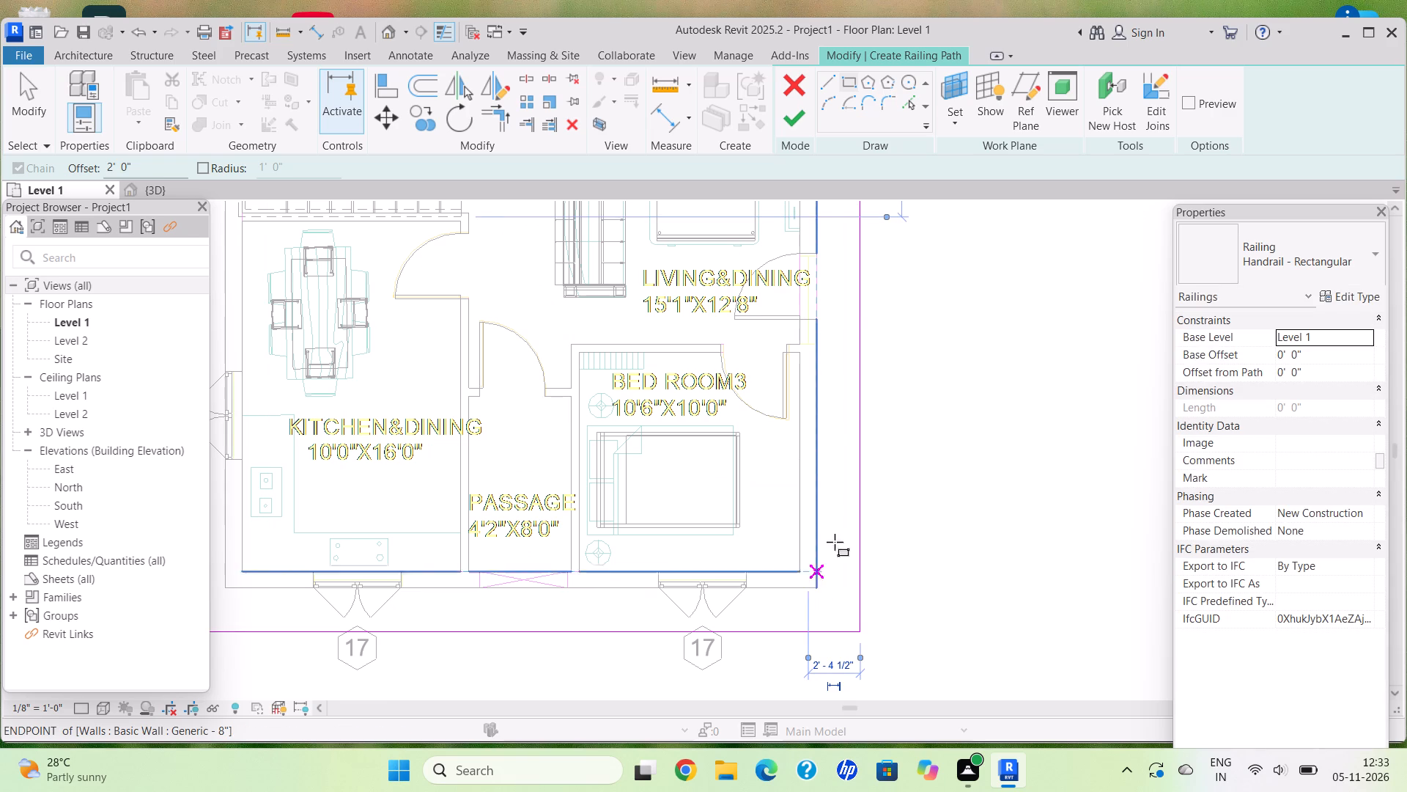
{"action": "left_click", "coordinate": [787, 117]}
{"action": "scroll", "coordinate": [593, 395], "scroll_direction": "down", "scroll_amount": 7}
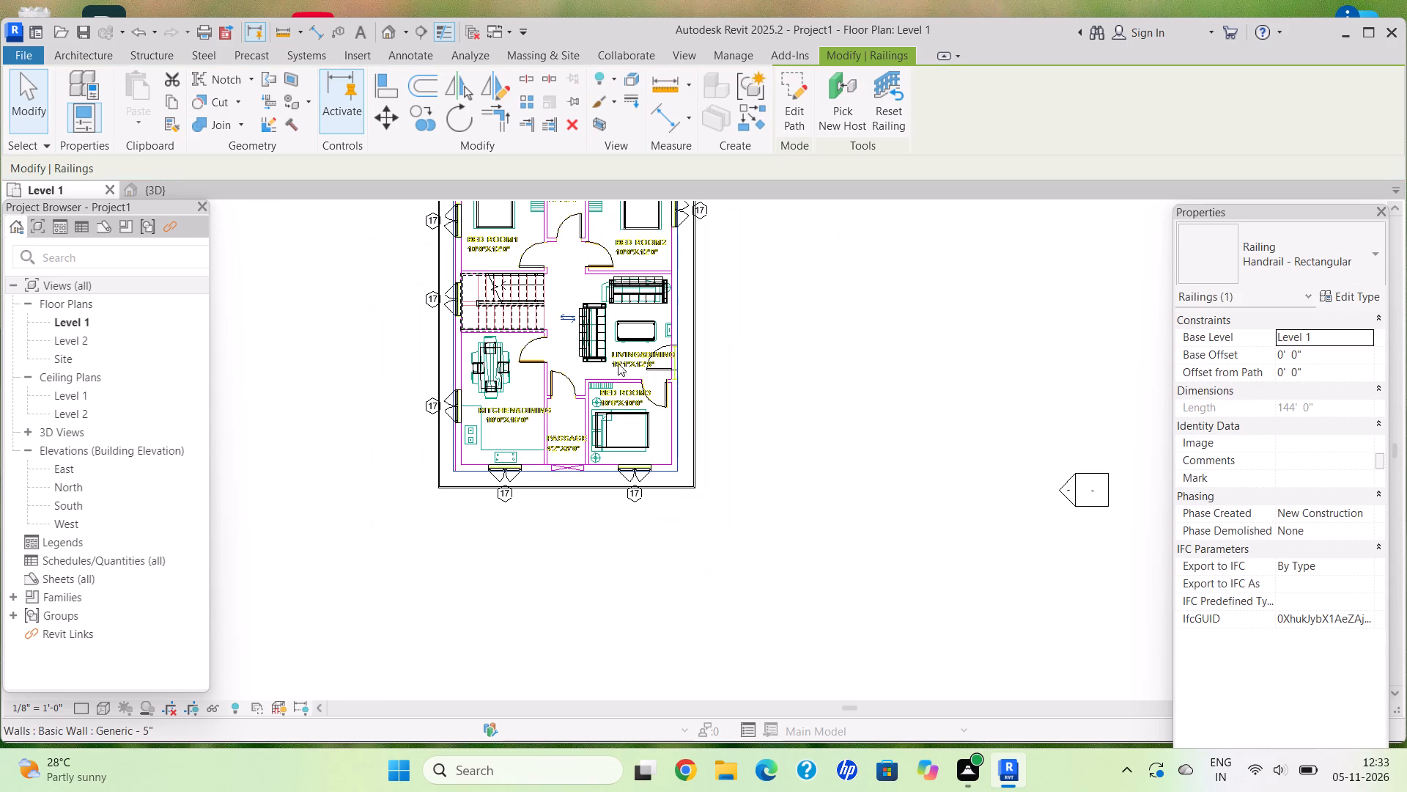
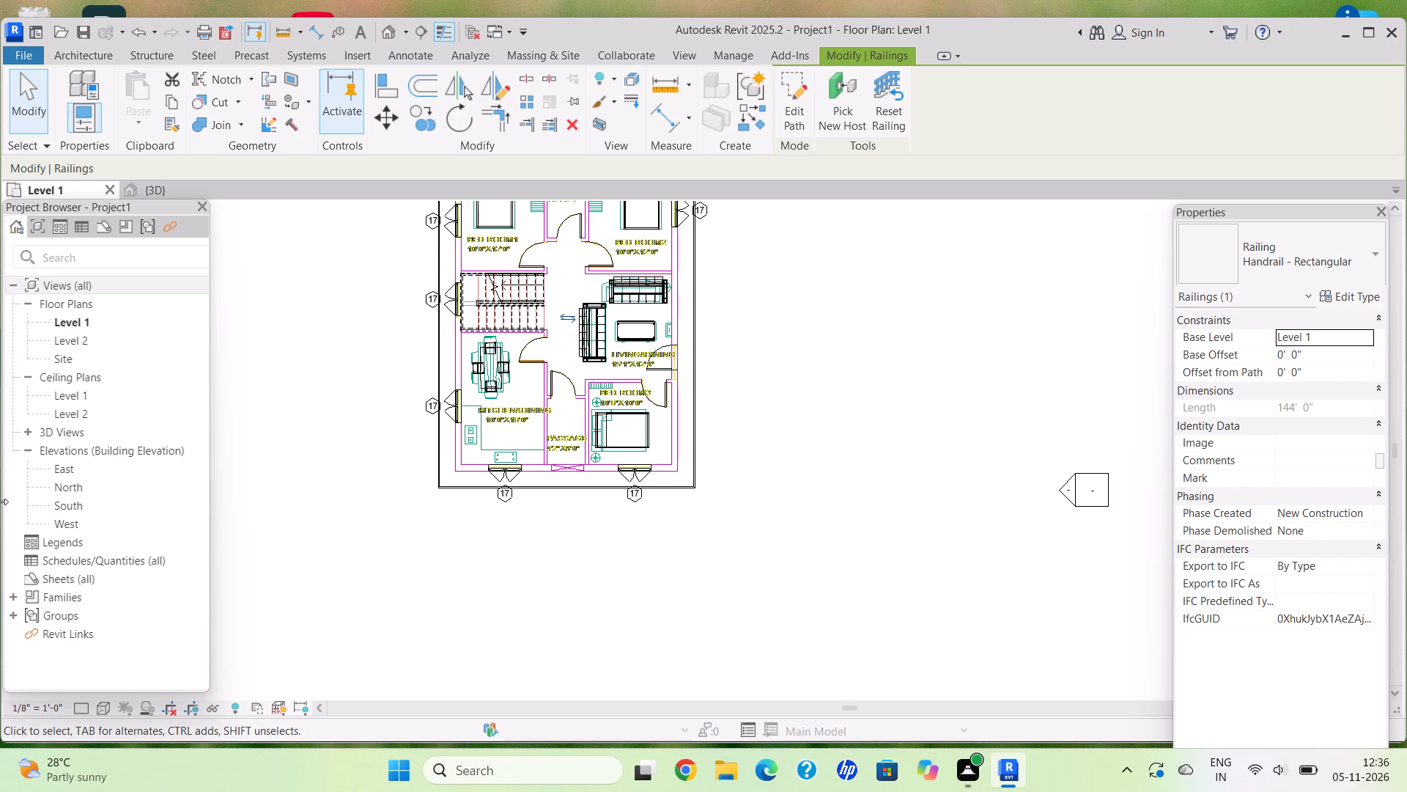
In the 3D view, set the perimeter railing's base level to Level 2.
{"action": "scroll", "coordinate": [0, 502], "scroll_direction": "down", "scroll_amount": 3}
{"action": "middle_click_drag", "start_coordinate": [311, 414], "coordinate": [350, 462]}
{"action": "left_click", "coordinate": [189, 186]}
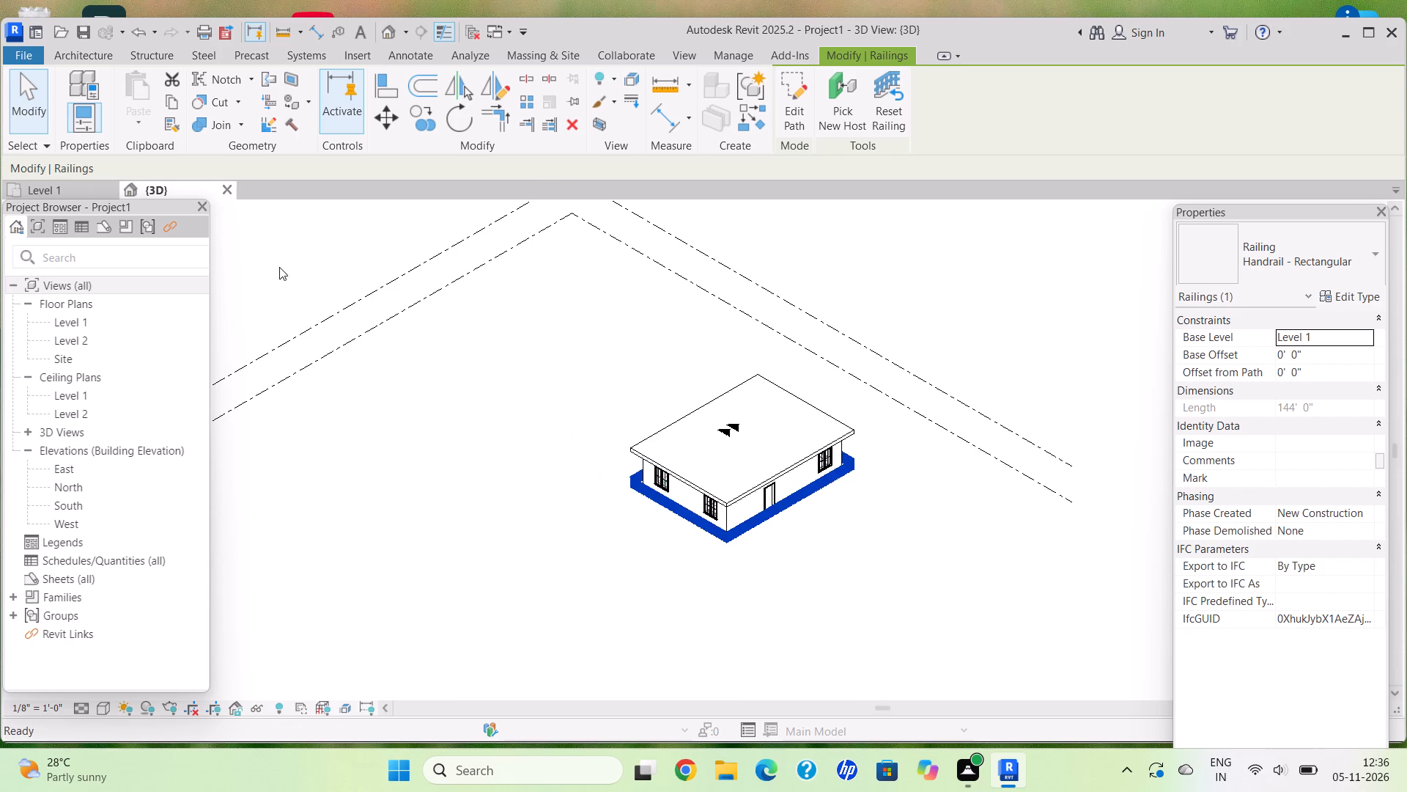
{"action": "scroll", "coordinate": [485, 348], "scroll_direction": "down", "scroll_amount": 2}
{"action": "middle_click", "coordinate": [485, 348]}
{"action": "scroll", "coordinate": [483, 352], "scroll_direction": "up", "scroll_amount": 1}
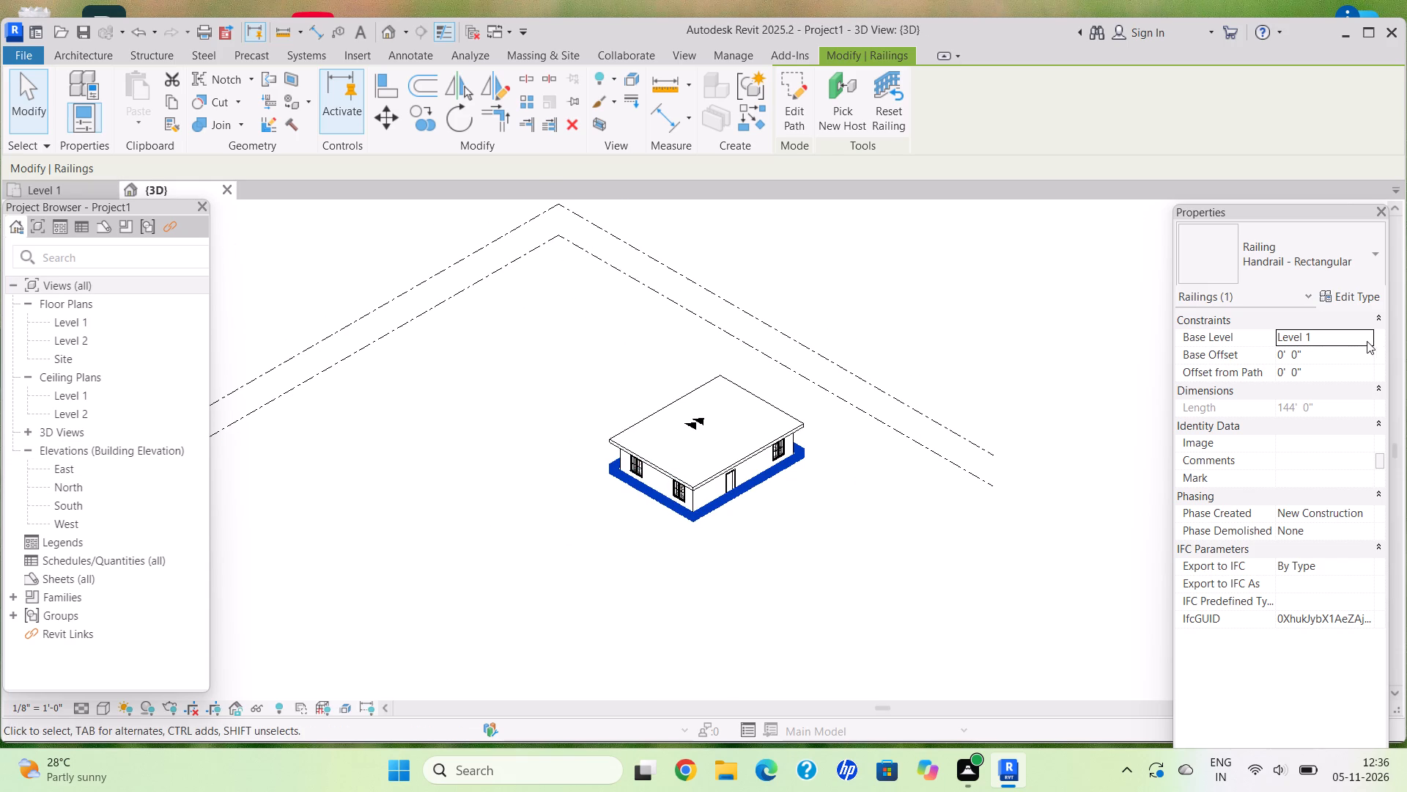
{"action": "left_click", "coordinate": [1367, 340]}
{"action": "left_click", "coordinate": [1337, 380]}
{"action": "middle_click", "coordinate": [660, 395]}
{"action": "scroll", "coordinate": [654, 393], "scroll_direction": "up", "scroll_amount": 1}
{"action": "middle_click_drag", "start_coordinate": [651, 392], "coordinate": [627, 382]}
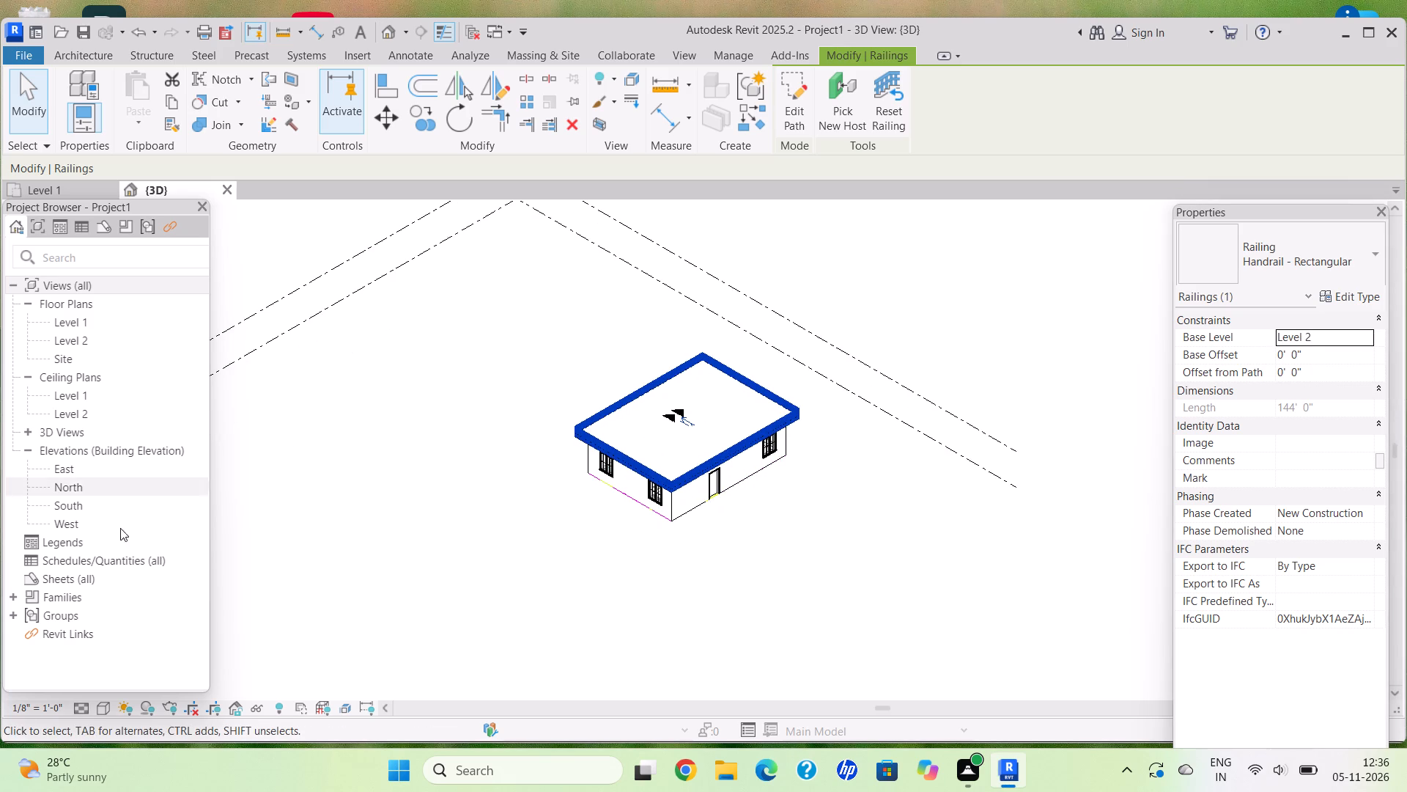
In the South elevation, add levels above Level 2 at 20', 30', 40', 50' and 60' by picking each preceding level with a 10' offset.
{"action": "double_click", "coordinate": [78, 508]}
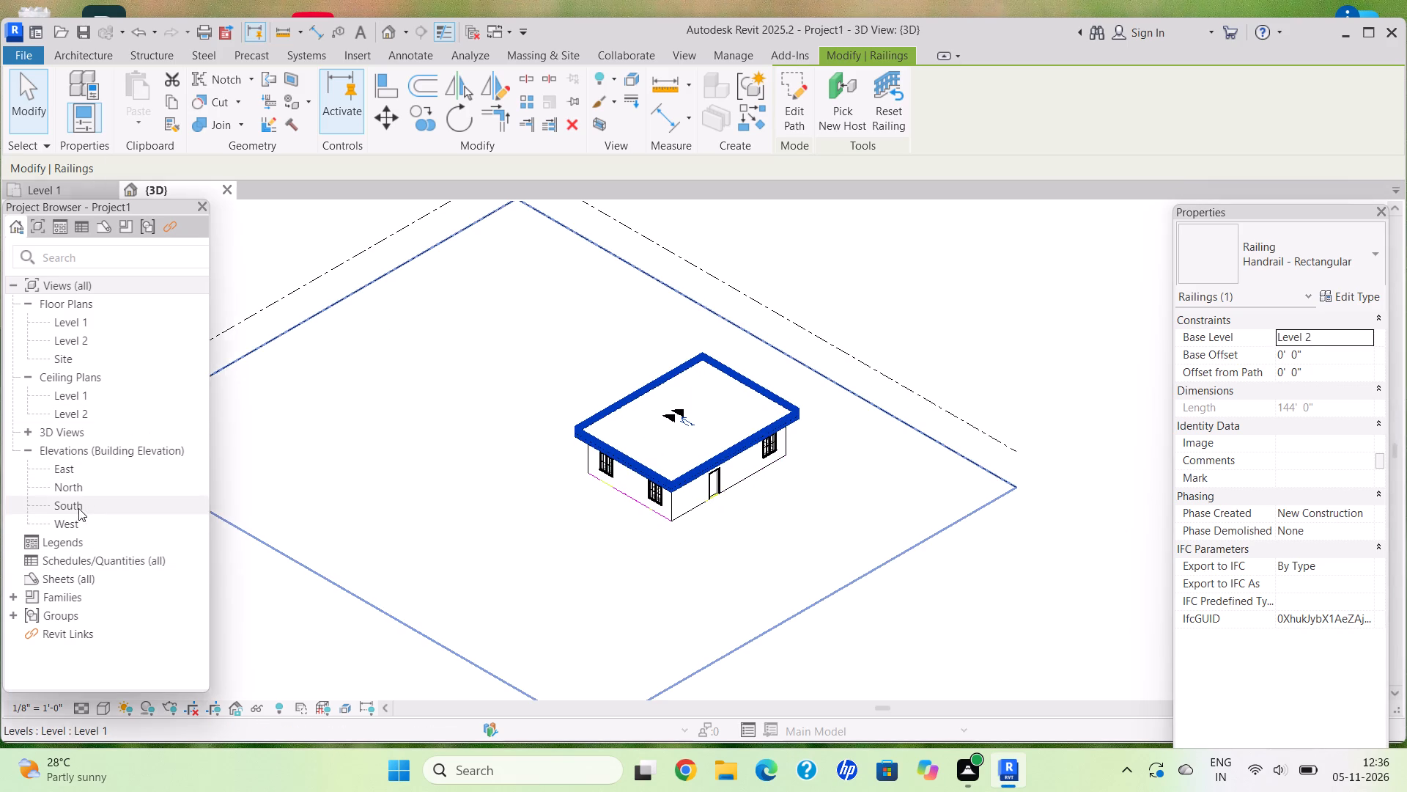
{"action": "scroll", "coordinate": [591, 414], "scroll_direction": "down", "scroll_amount": 3}
{"action": "middle_click_drag", "start_coordinate": [586, 415], "coordinate": [445, 446]}
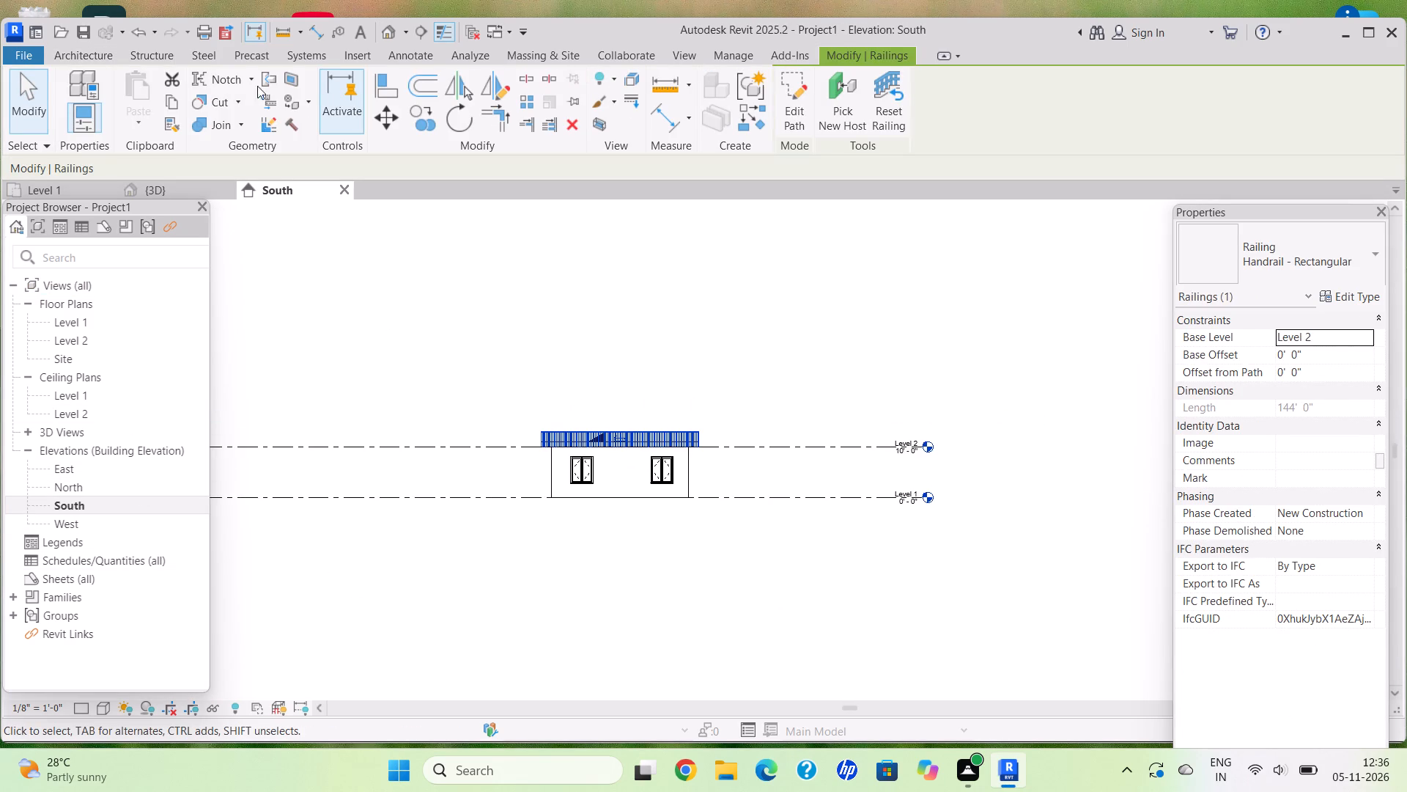
{"action": "left_click", "coordinate": [87, 55]}
{"action": "left_click", "coordinate": [1233, 98]}
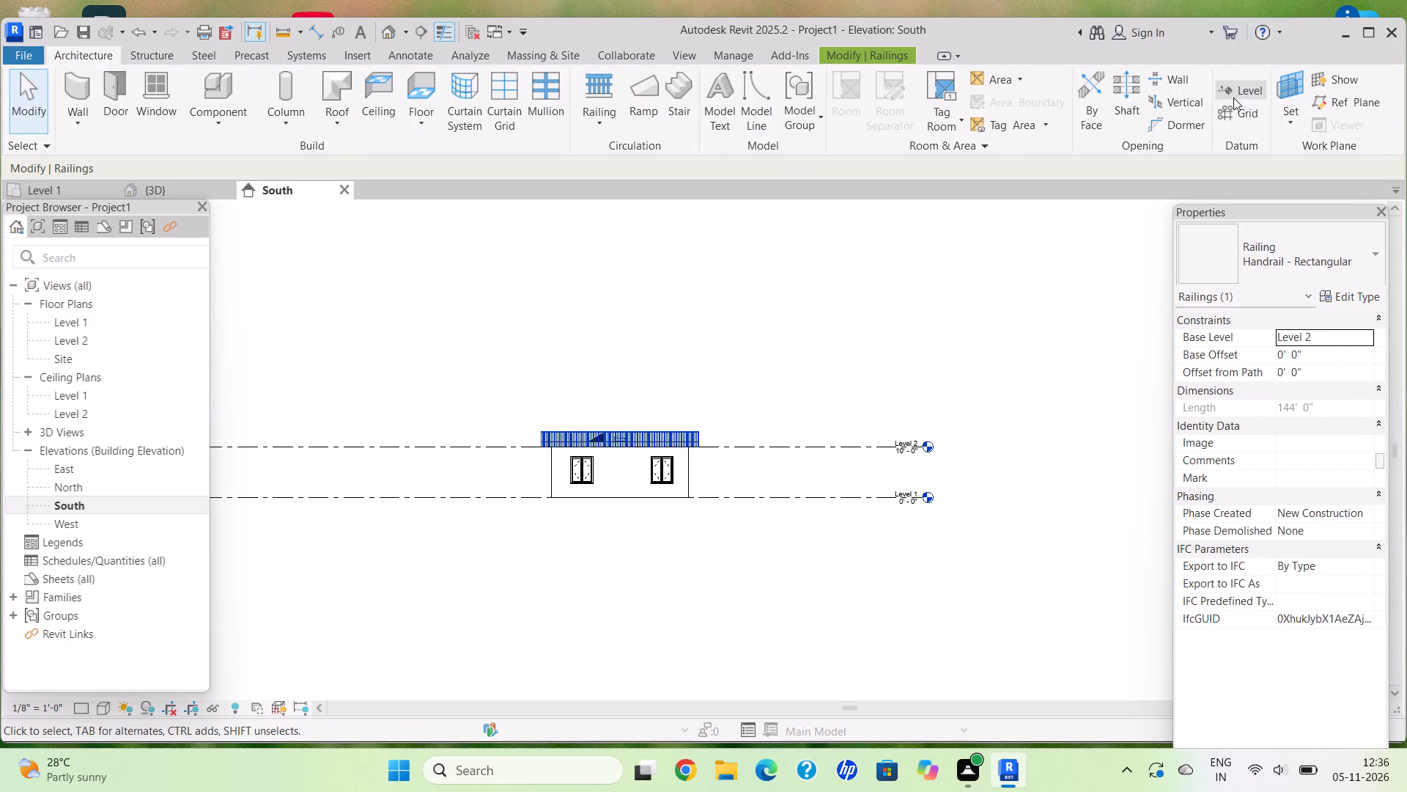
{"action": "left_click", "coordinate": [220, 170]}
{"action": "key", "text": "BackSpace"}
{"action": "key", "text": "BackSpace"}
{"action": "key", "text": "BackSpace"}
{"action": "key", "text": "BackSpace"}
{"action": "key", "text": "BackSpace"}
{"action": "key", "text": "BackSpace"}
{"action": "key", "text": "BackSpace"}
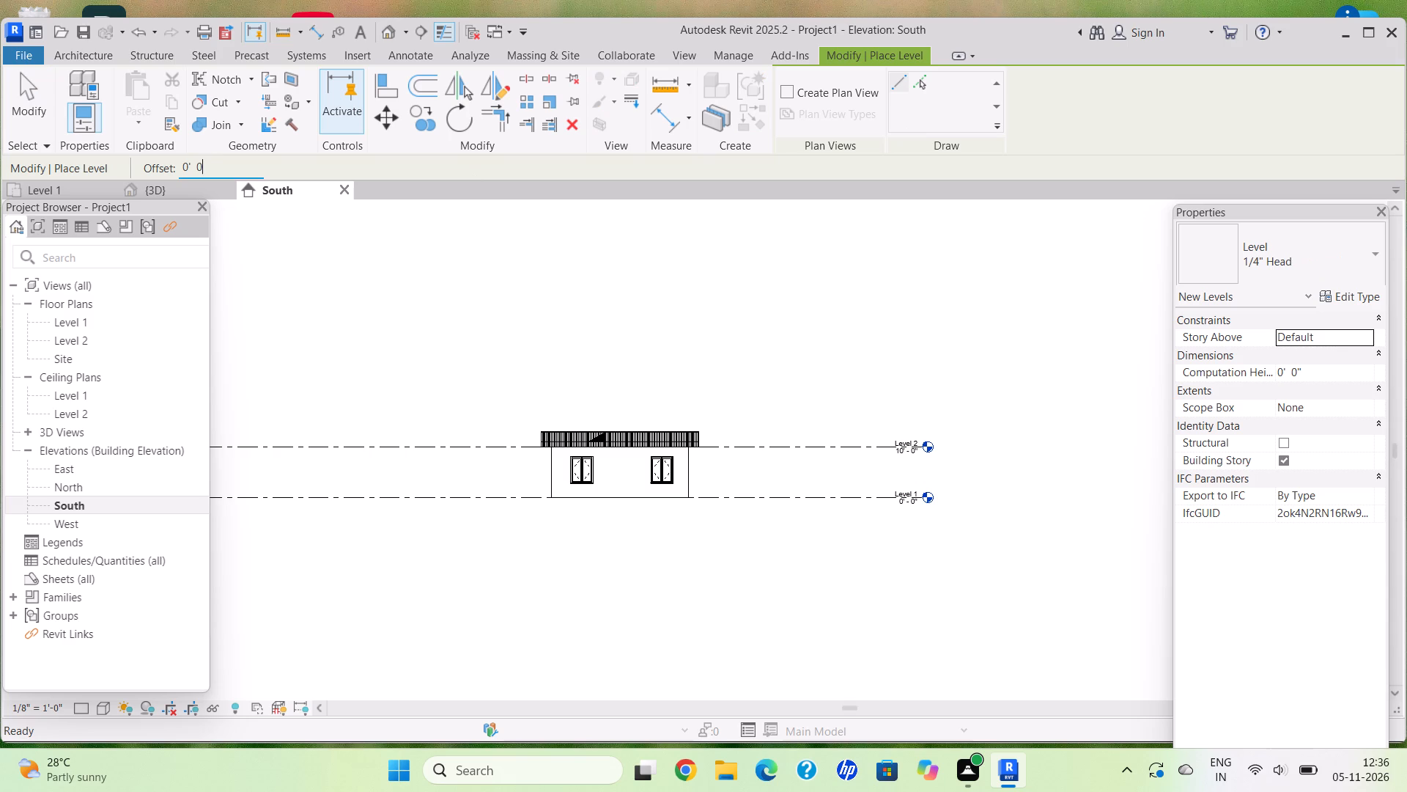
{"action": "type", "text": "10'"}
{"action": "key", "text": "Return"}
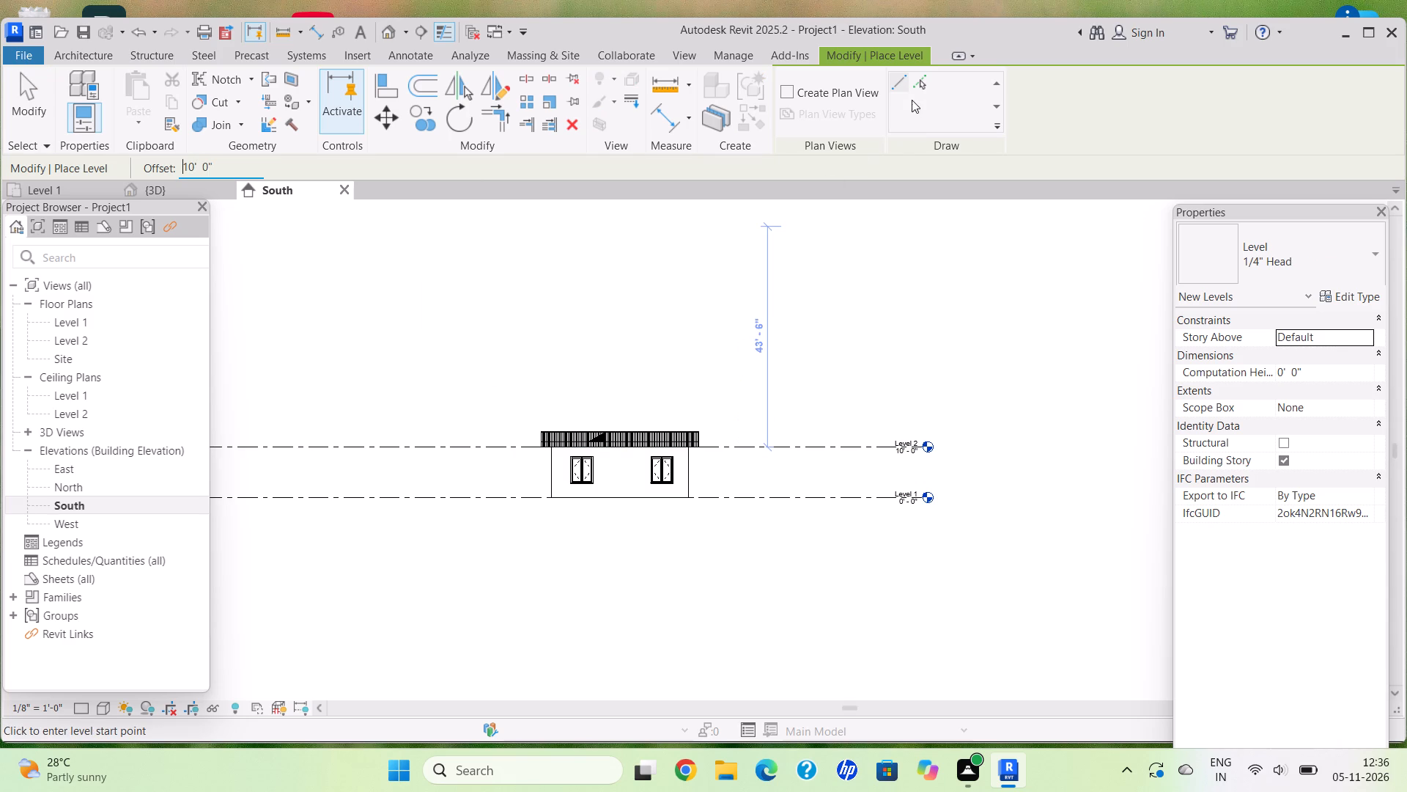
{"action": "left_click", "coordinate": [920, 81]}
{"action": "left_click", "coordinate": [774, 445]}
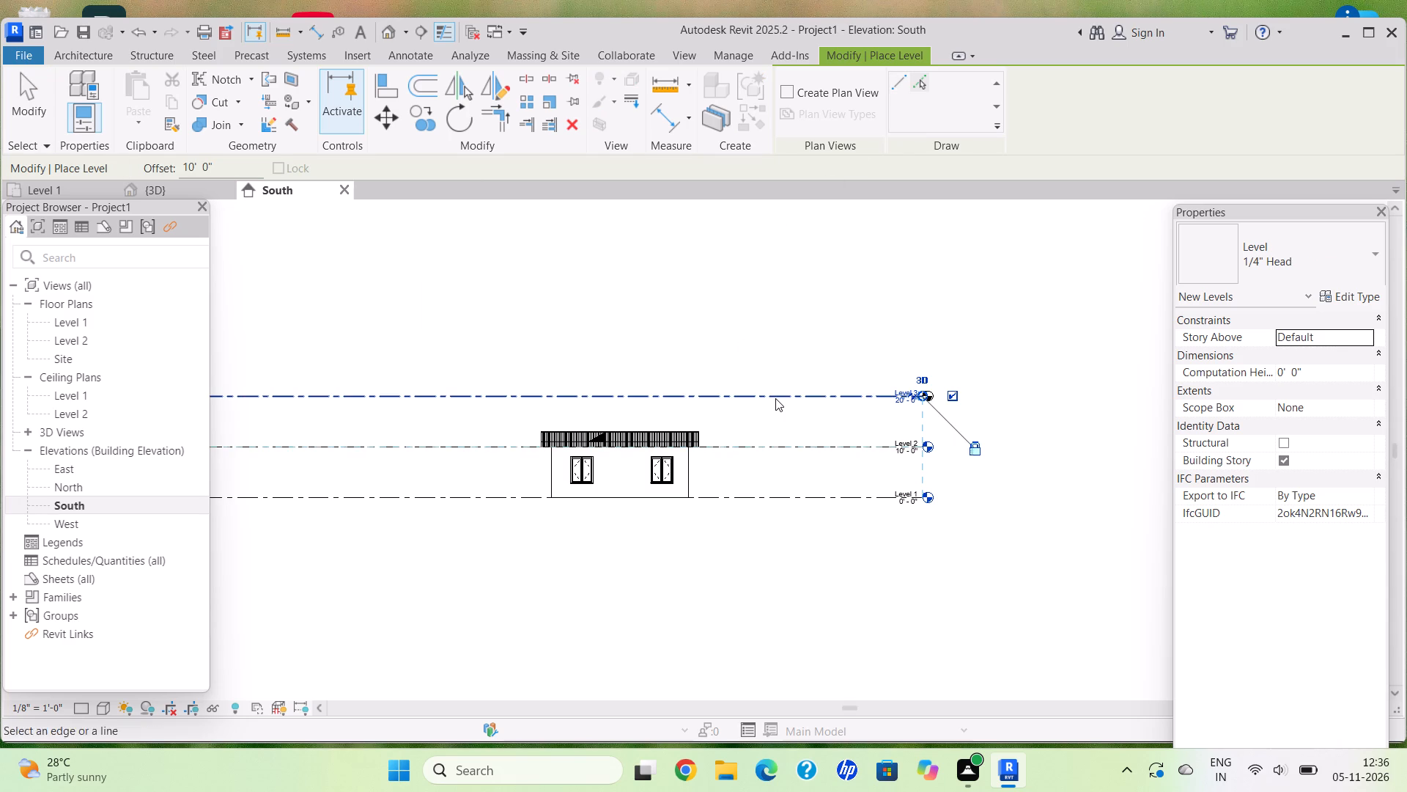
{"action": "left_click", "coordinate": [775, 393]}
{"action": "left_click", "coordinate": [778, 342]}
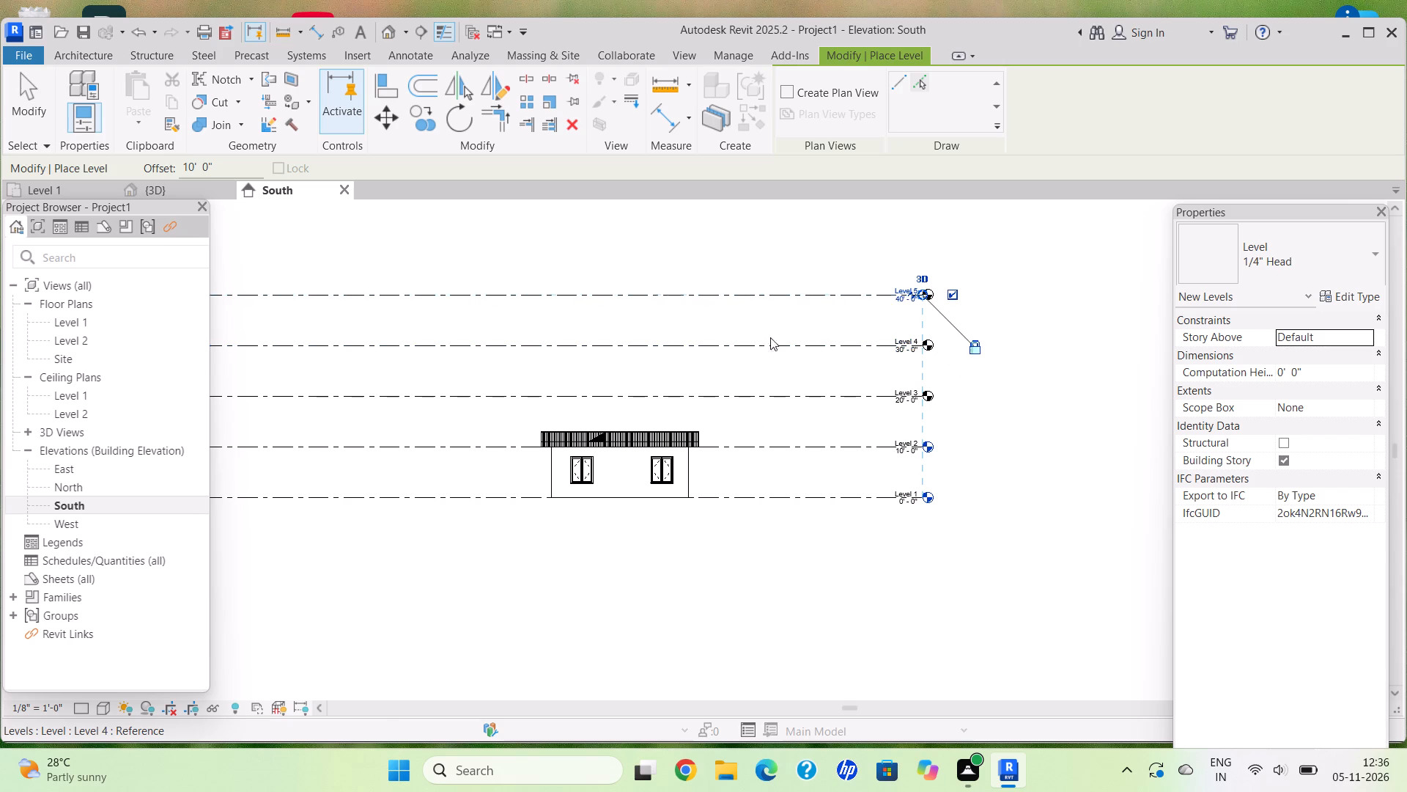
{"action": "middle_click_drag", "start_coordinate": [772, 361], "coordinate": [762, 446]}
{"action": "left_click", "coordinate": [766, 375]}
{"action": "left_click", "coordinate": [766, 324]}
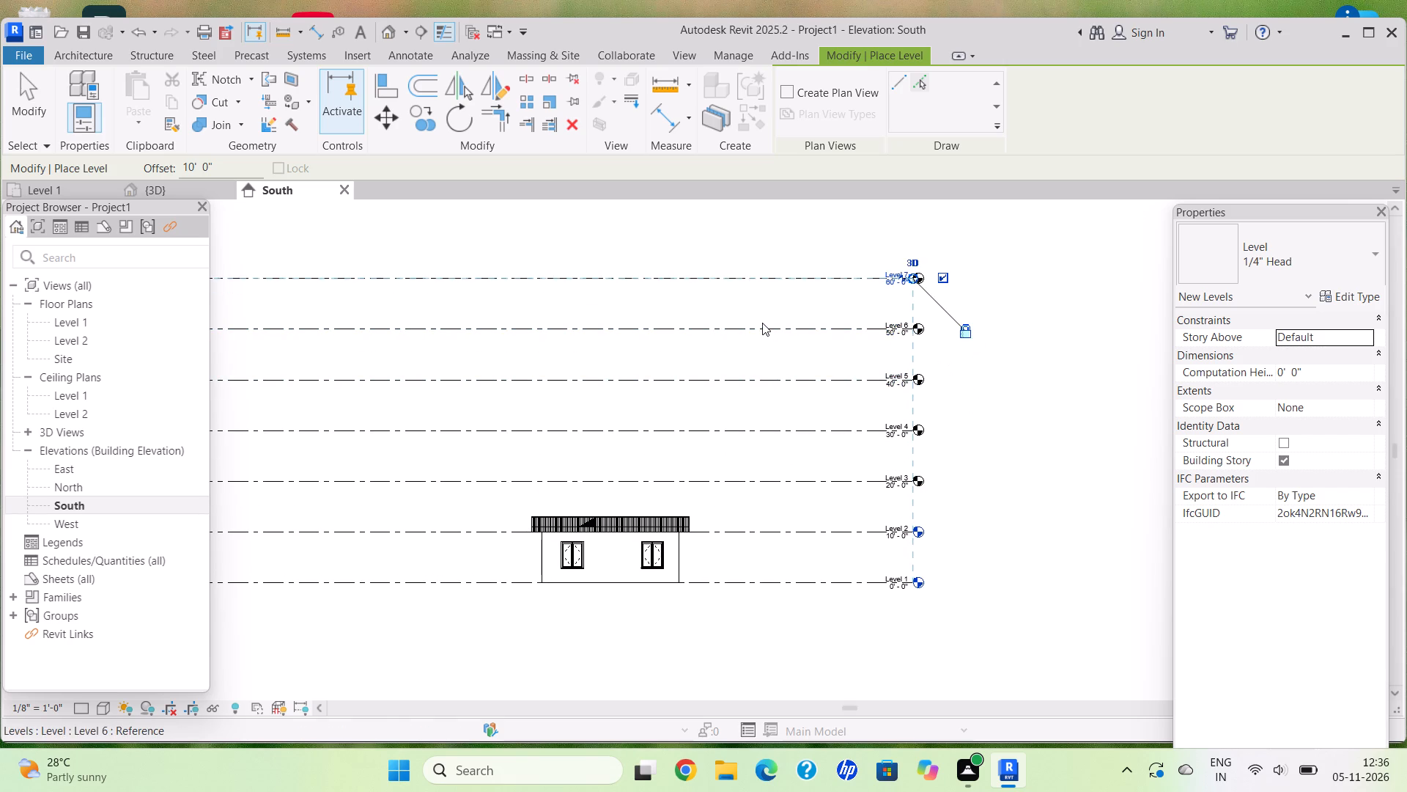
{"action": "middle_click_drag", "start_coordinate": [772, 306], "coordinate": [770, 409]}
{"action": "scroll", "coordinate": [770, 409], "scroll_direction": "up", "scroll_amount": 1}
{"action": "left_click", "coordinate": [776, 367]}
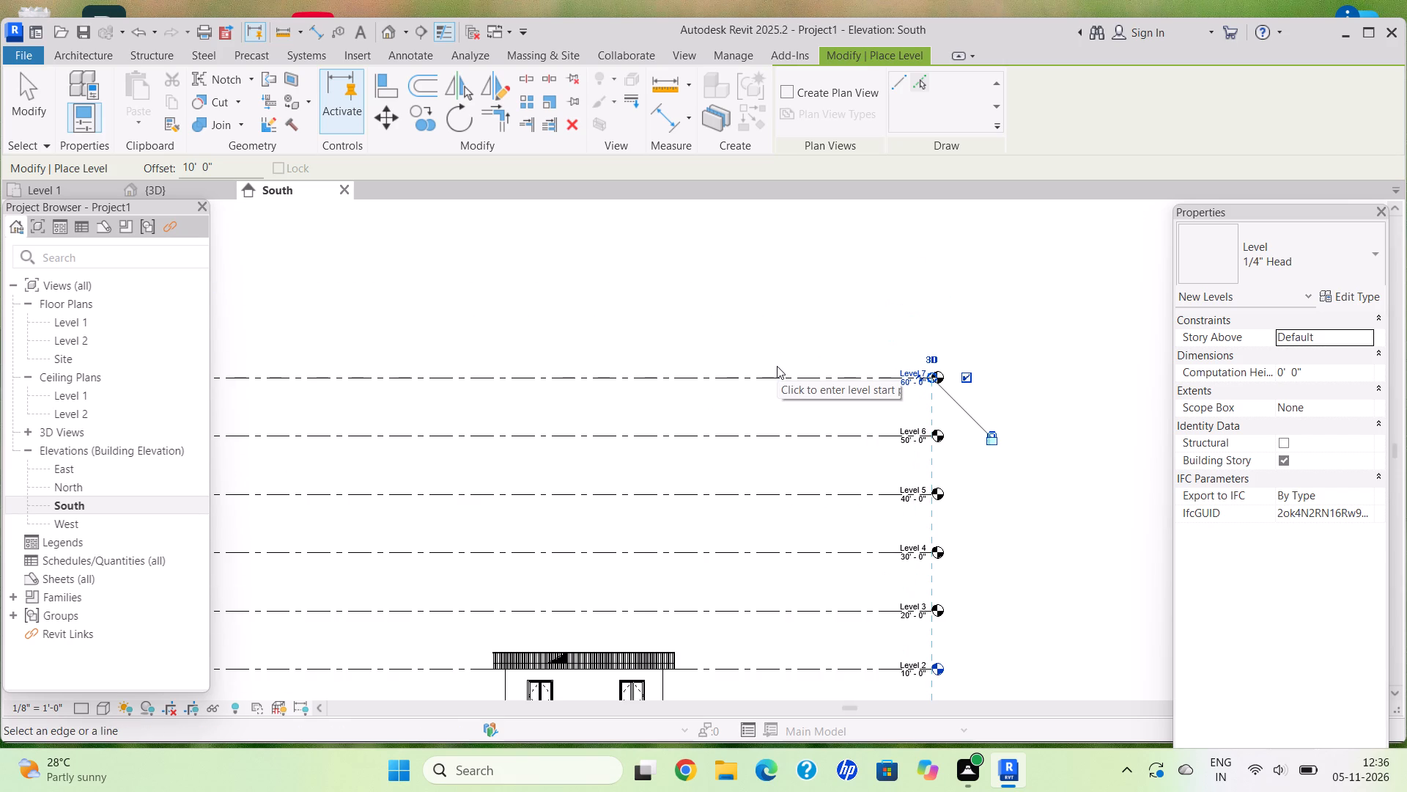
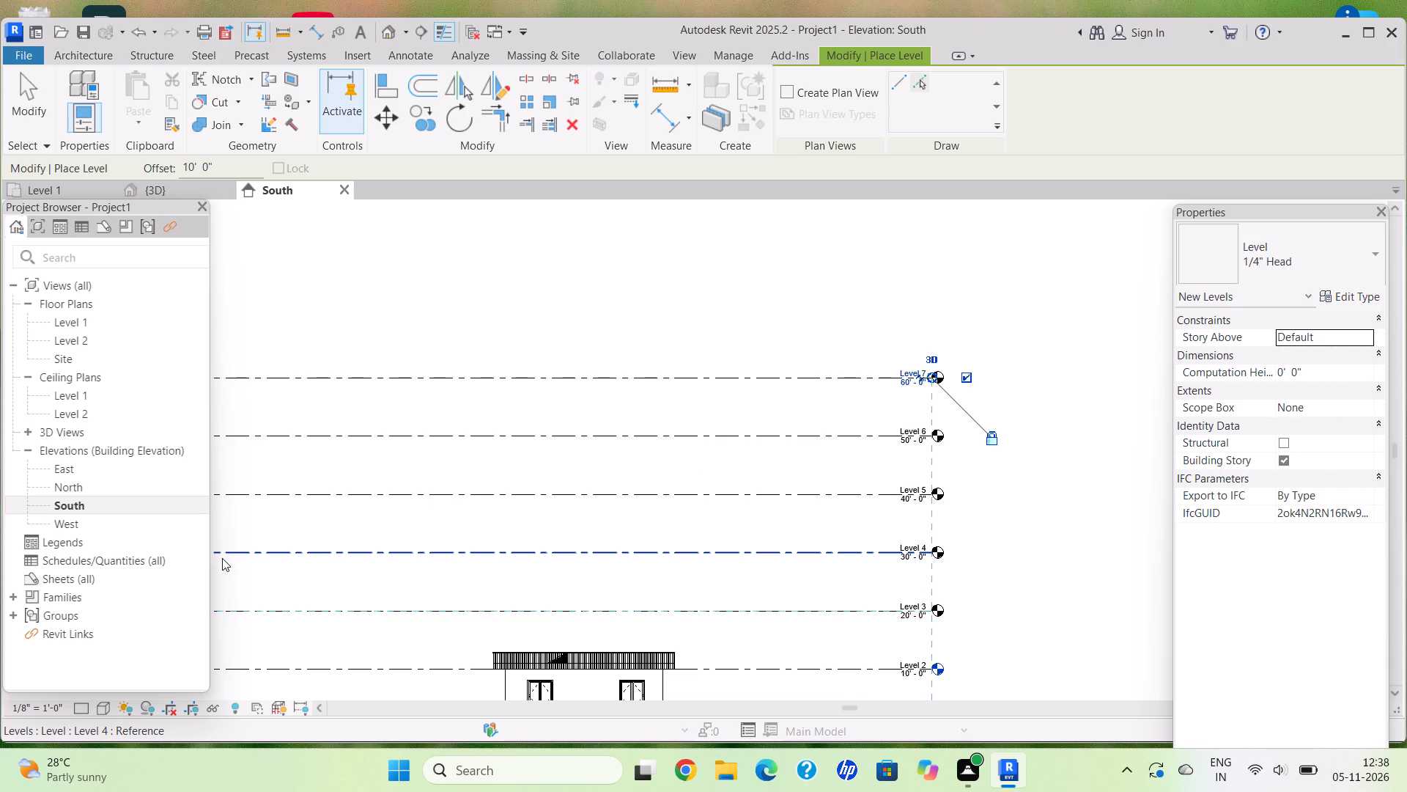
In the South elevation, copy the ground-floor elements, excluding the Level 2 perimeter railing, and paste them aligned to Levels 2 through 6.
{"action": "scroll", "coordinate": [59, 565], "scroll_direction": "down", "scroll_amount": 4}
{"action": "scroll", "coordinate": [418, 791], "scroll_direction": "down", "scroll_amount": 4}
{"action": "middle_click_drag", "start_coordinate": [427, 772], "coordinate": [441, 747]}
{"action": "middle_click_drag", "start_coordinate": [475, 697], "coordinate": [494, 670]}
{"action": "scroll", "coordinate": [419, 529], "scroll_direction": "down", "scroll_amount": 4}
{"action": "middle_click_drag", "start_coordinate": [494, 529], "coordinate": [525, 483]}
{"action": "scroll", "coordinate": [574, 586], "scroll_direction": "up", "scroll_amount": 3}
{"action": "middle_click_drag", "start_coordinate": [583, 579], "coordinate": [597, 566]}
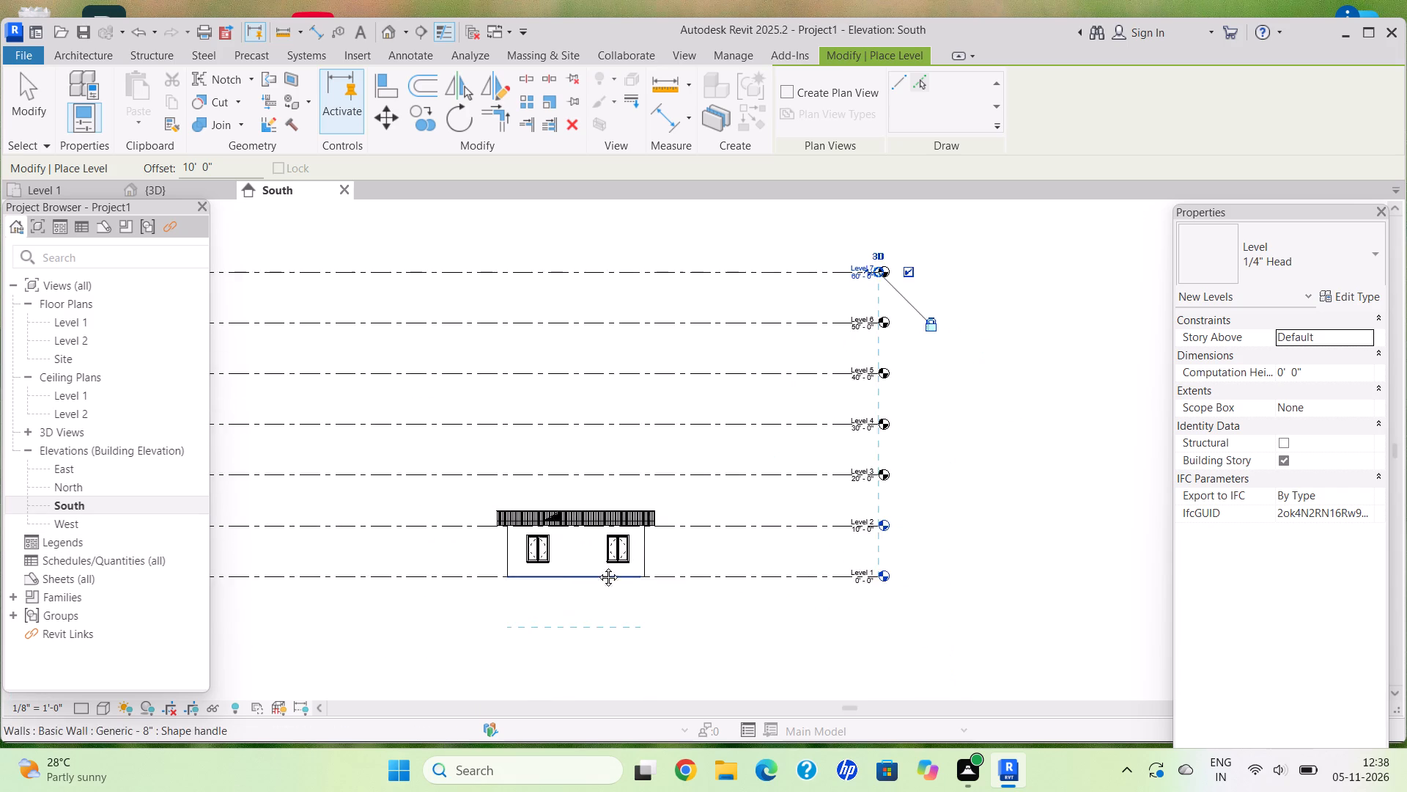
{"action": "middle_click_drag", "start_coordinate": [597, 566], "coordinate": [690, 529]}
{"action": "scroll", "coordinate": [723, 530], "scroll_direction": "up", "scroll_amount": 4}
{"action": "left_click_drag", "start_coordinate": [820, 475], "coordinate": [547, 485]}
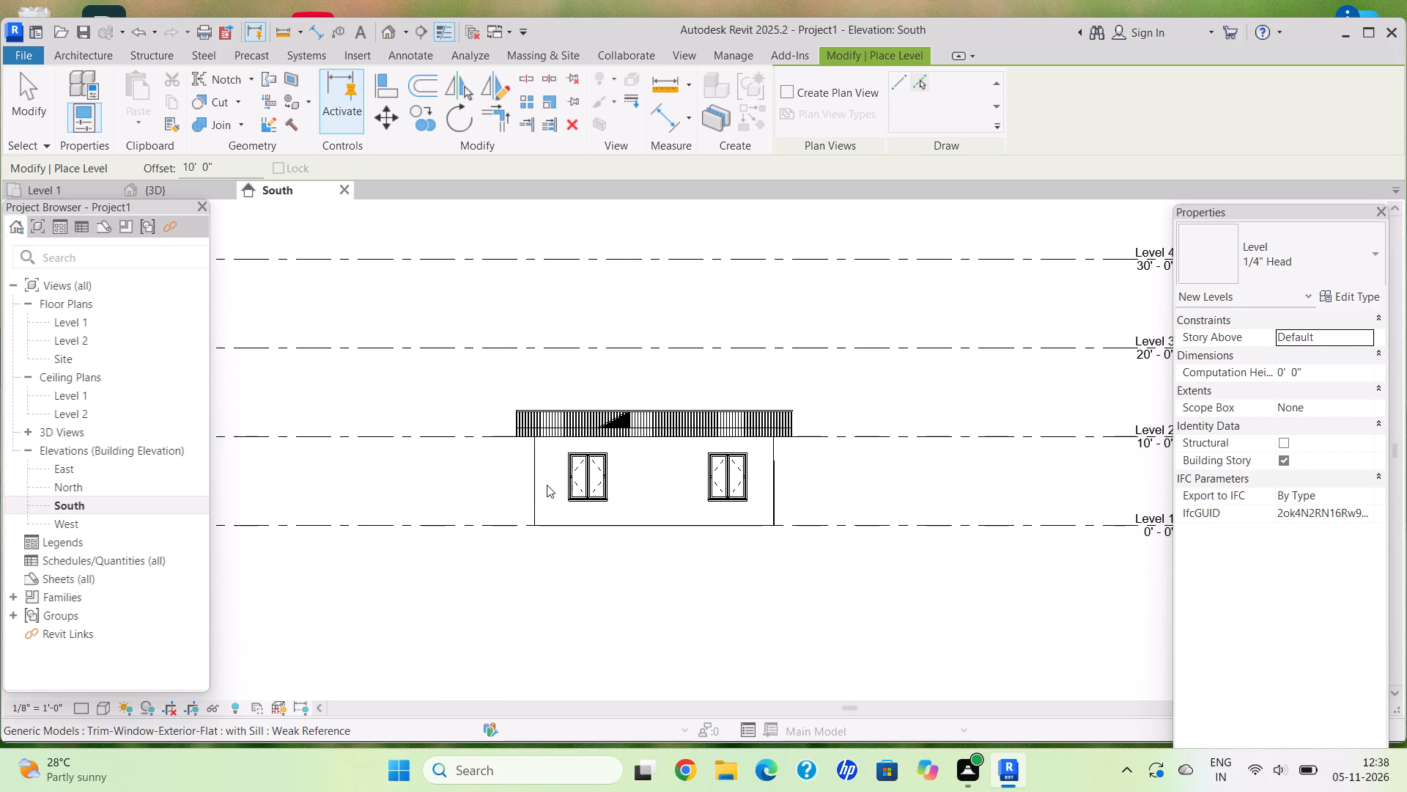
{"action": "key", "text": "Escape"}
{"action": "key", "text": "Escape"}
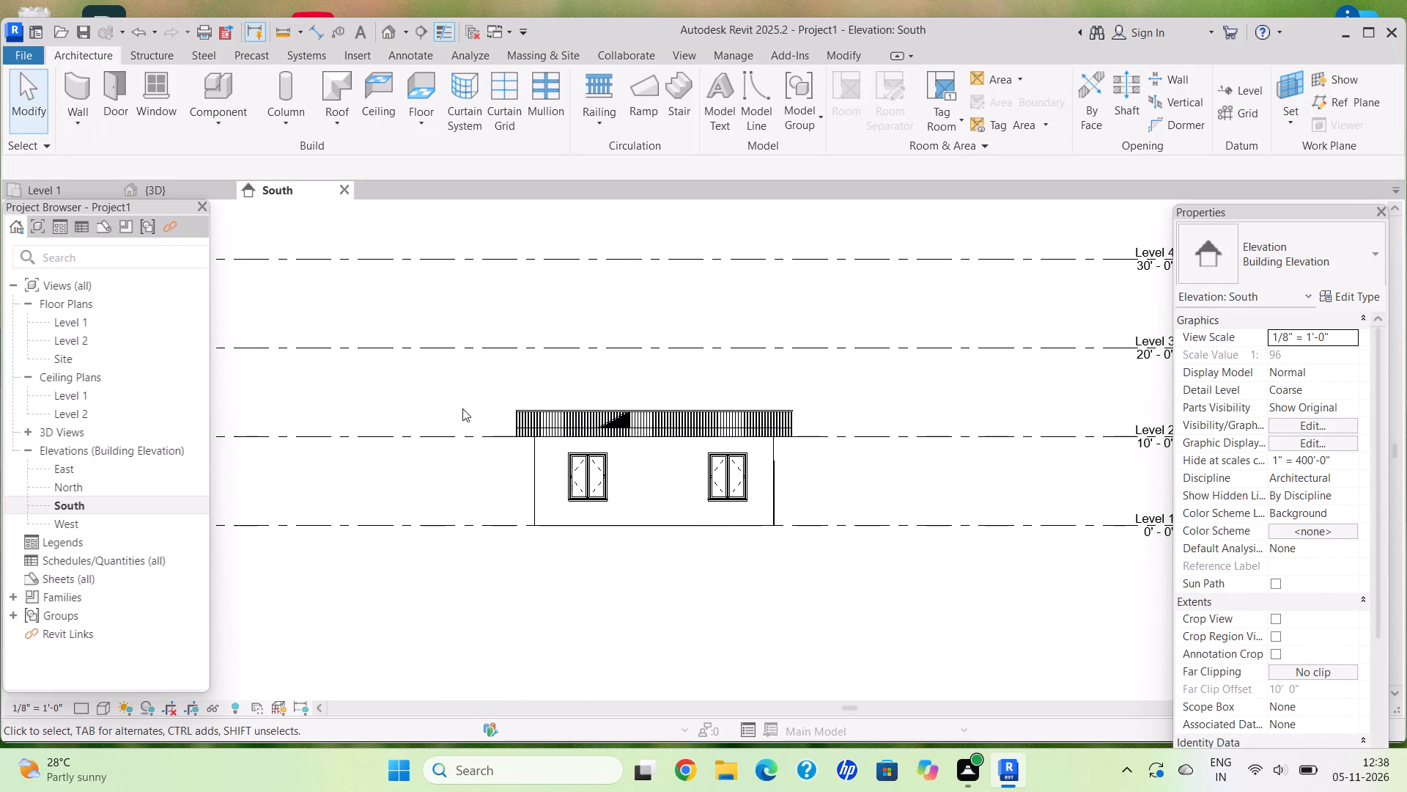
{"action": "middle_click_drag", "start_coordinate": [766, 491], "coordinate": [790, 545]}
{"action": "scroll", "coordinate": [790, 543], "scroll_direction": "up", "scroll_amount": 8}
{"action": "scroll", "coordinate": [868, 549], "scroll_direction": "down", "scroll_amount": 4}
{"action": "middle_click_drag", "start_coordinate": [871, 545], "coordinate": [887, 533]}
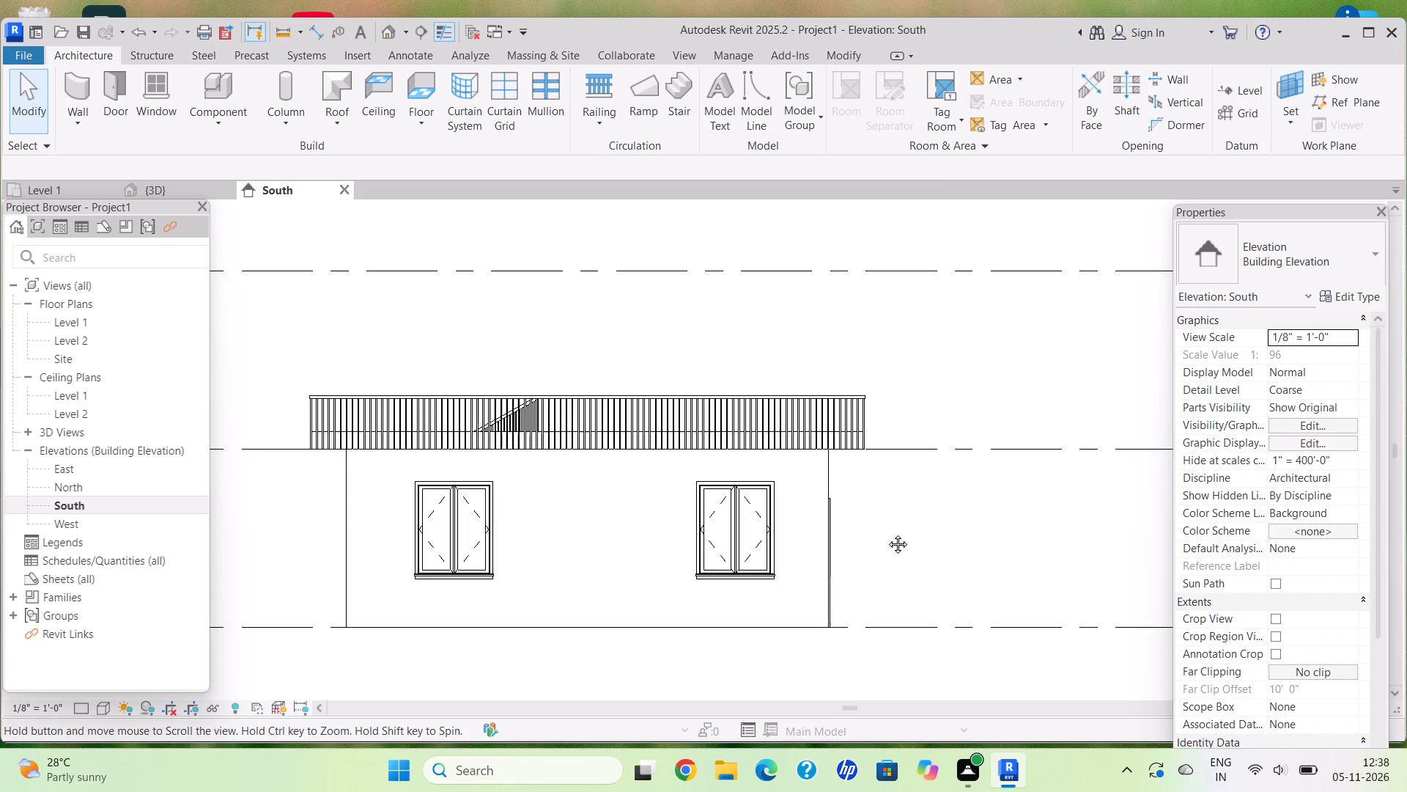
{"action": "middle_click_drag", "start_coordinate": [887, 533], "coordinate": [917, 507]}
{"action": "left_click_drag", "start_coordinate": [932, 492], "coordinate": [412, 532]}
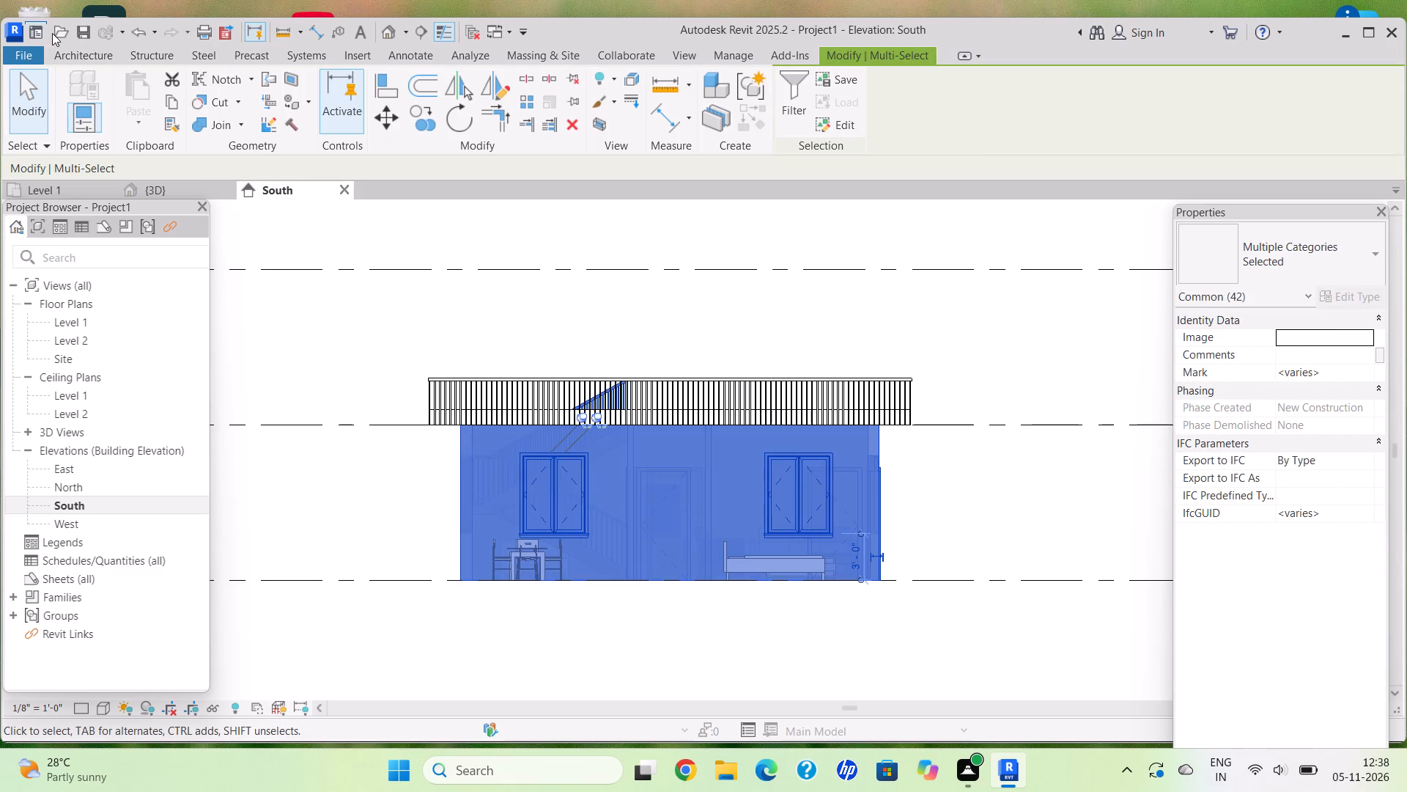
{"action": "left_click", "coordinate": [171, 106]}
{"action": "left_click", "coordinate": [123, 131]}
{"action": "left_click", "coordinate": [272, 186]}
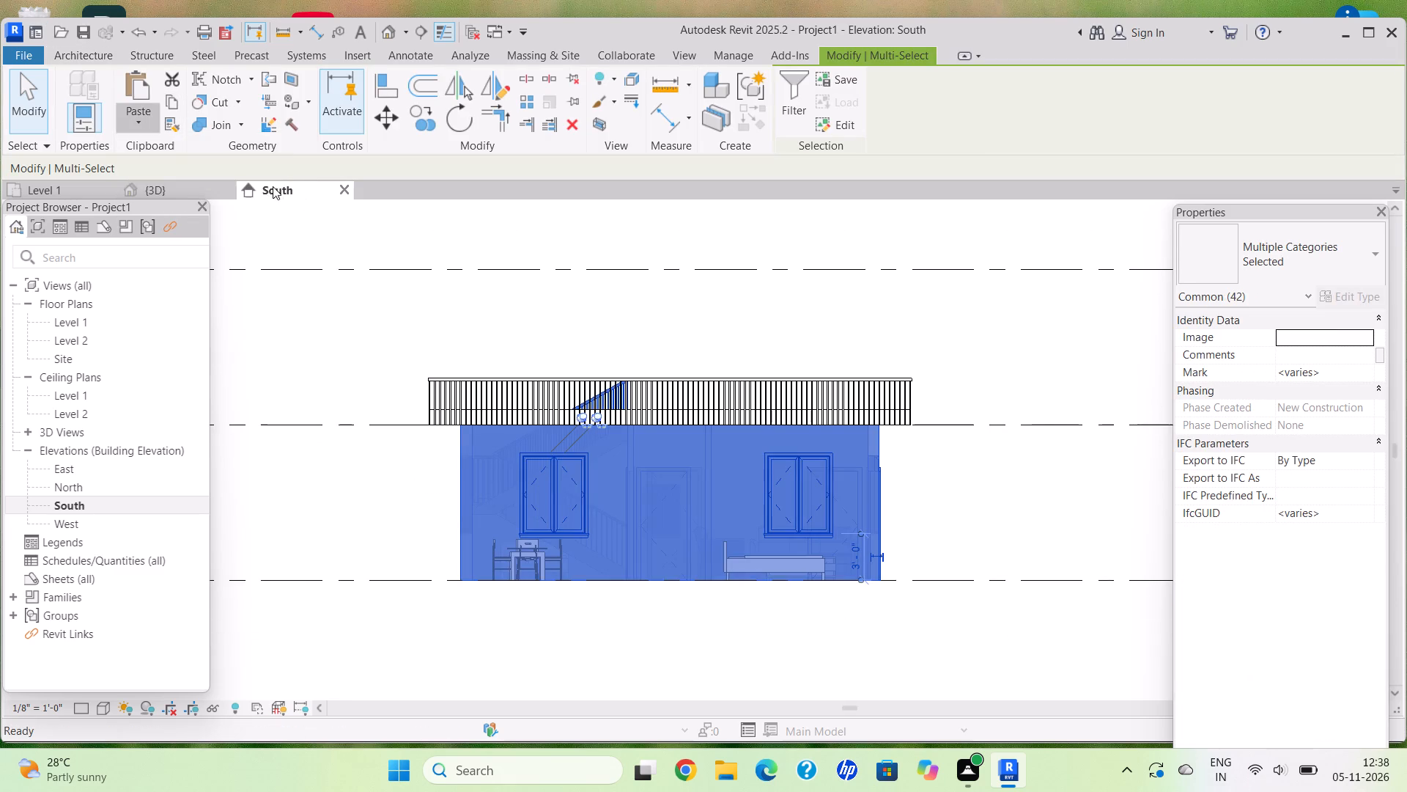
{"action": "left_click_drag", "start_coordinate": [631, 271], "coordinate": [646, 312]}
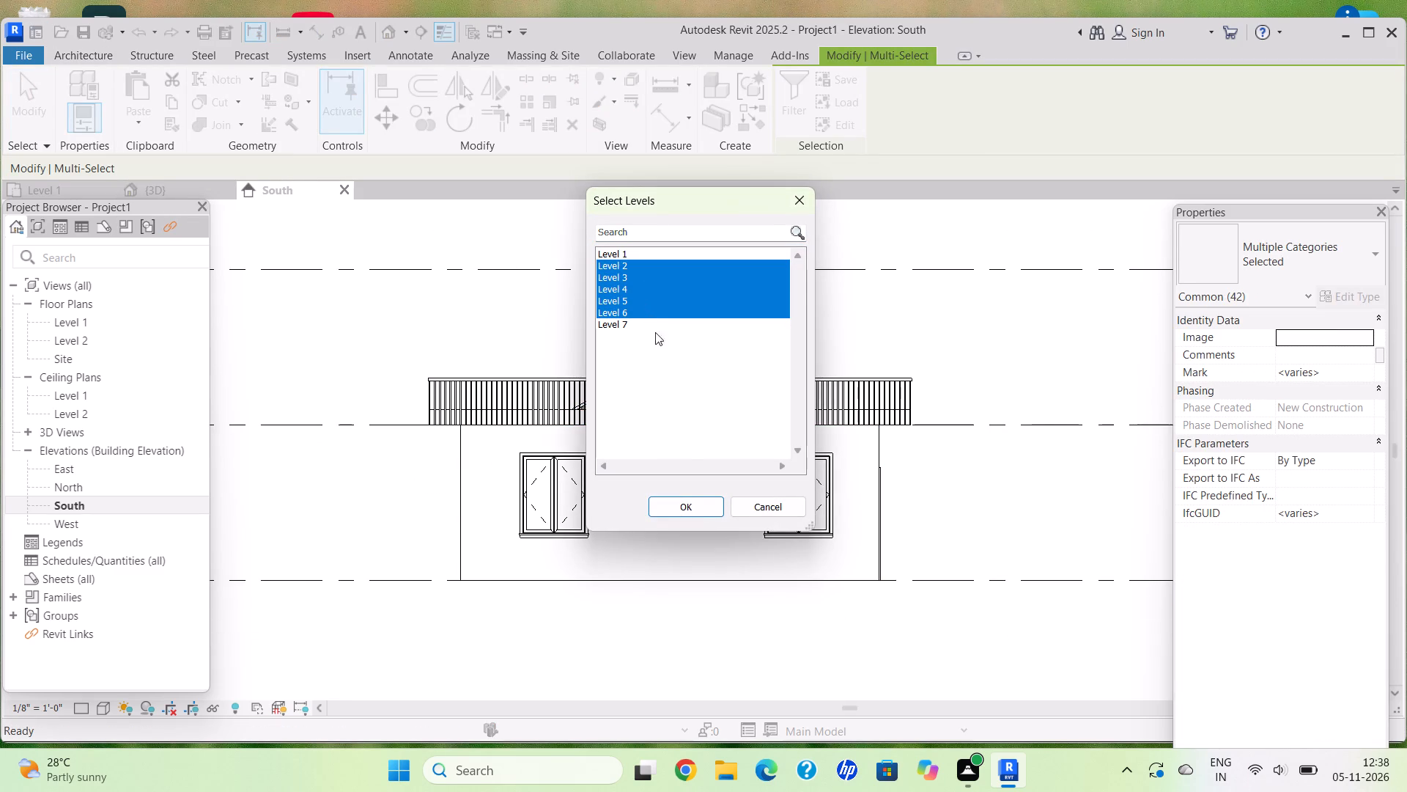
{"action": "left_click", "coordinate": [701, 507]}
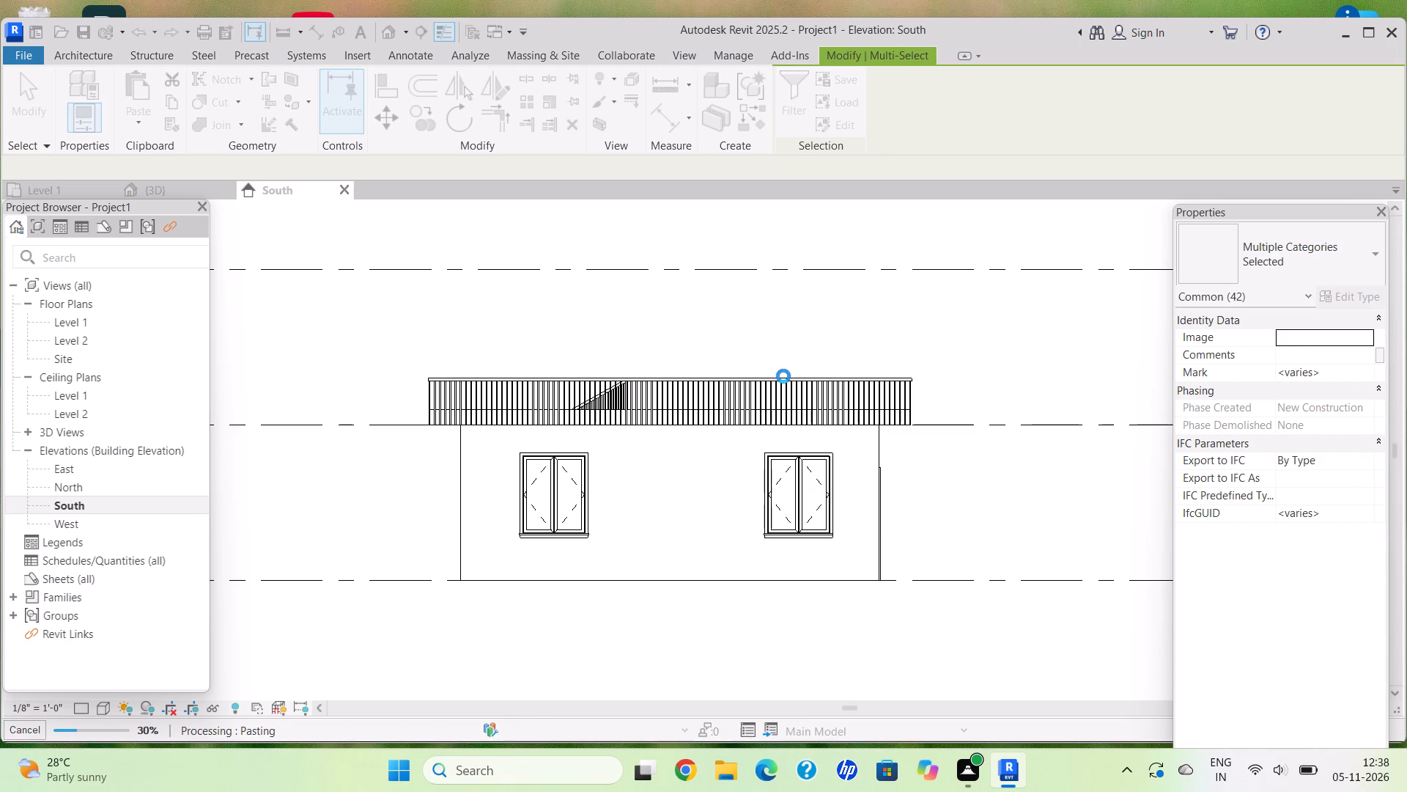
Copy the perimeter railing at Level 2 and paste it aligned to Levels 2 through 6.
{"action": "scroll", "coordinate": [783, 376], "scroll_direction": "down", "scroll_amount": 7}
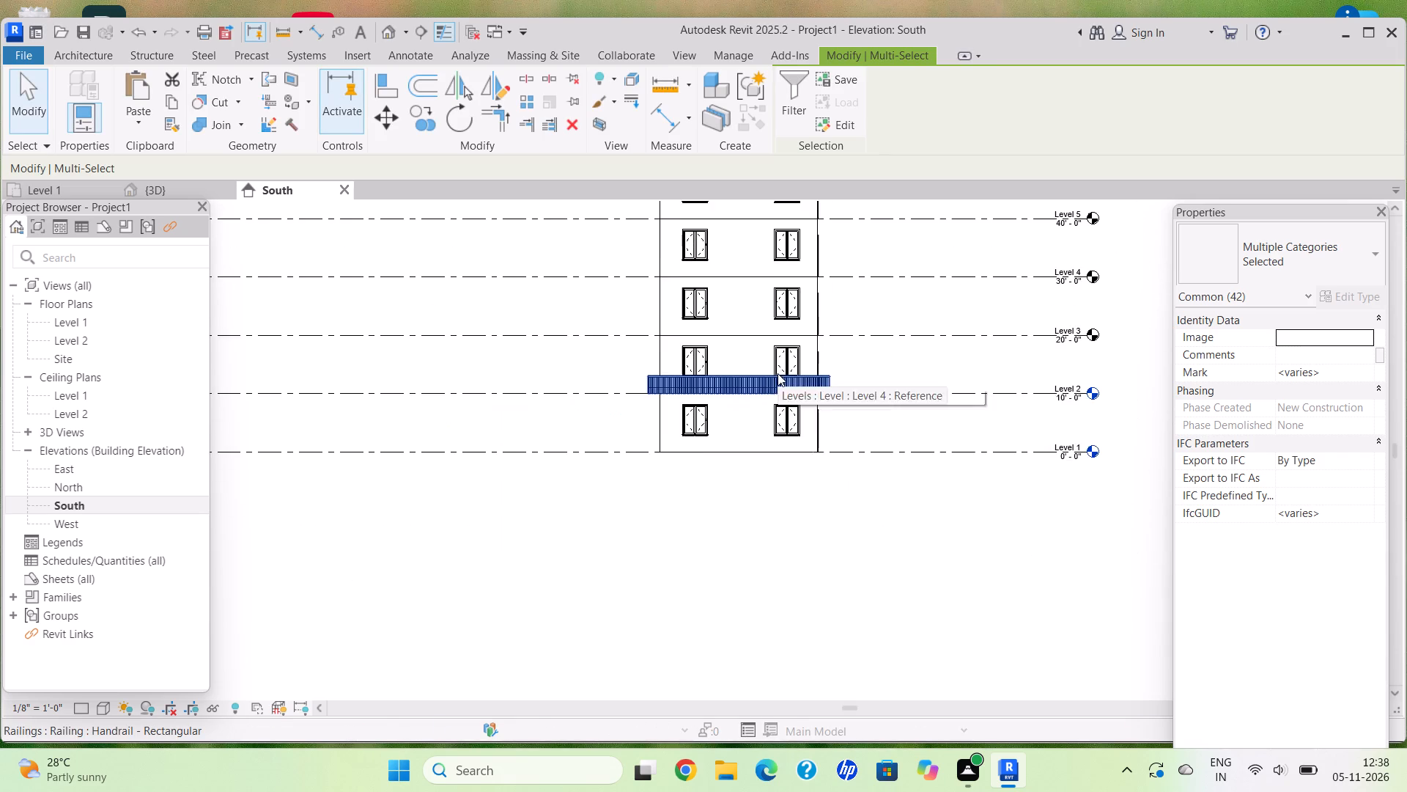
{"action": "middle_click_drag", "start_coordinate": [778, 373], "coordinate": [767, 452]}
{"action": "scroll", "coordinate": [819, 385], "scroll_direction": "down", "scroll_amount": 1}
{"action": "middle_click_drag", "start_coordinate": [819, 385], "coordinate": [824, 395]}
{"action": "middle_click_drag", "start_coordinate": [827, 439], "coordinate": [796, 556]}
{"action": "scroll", "coordinate": [761, 607], "scroll_direction": "up", "scroll_amount": 3}
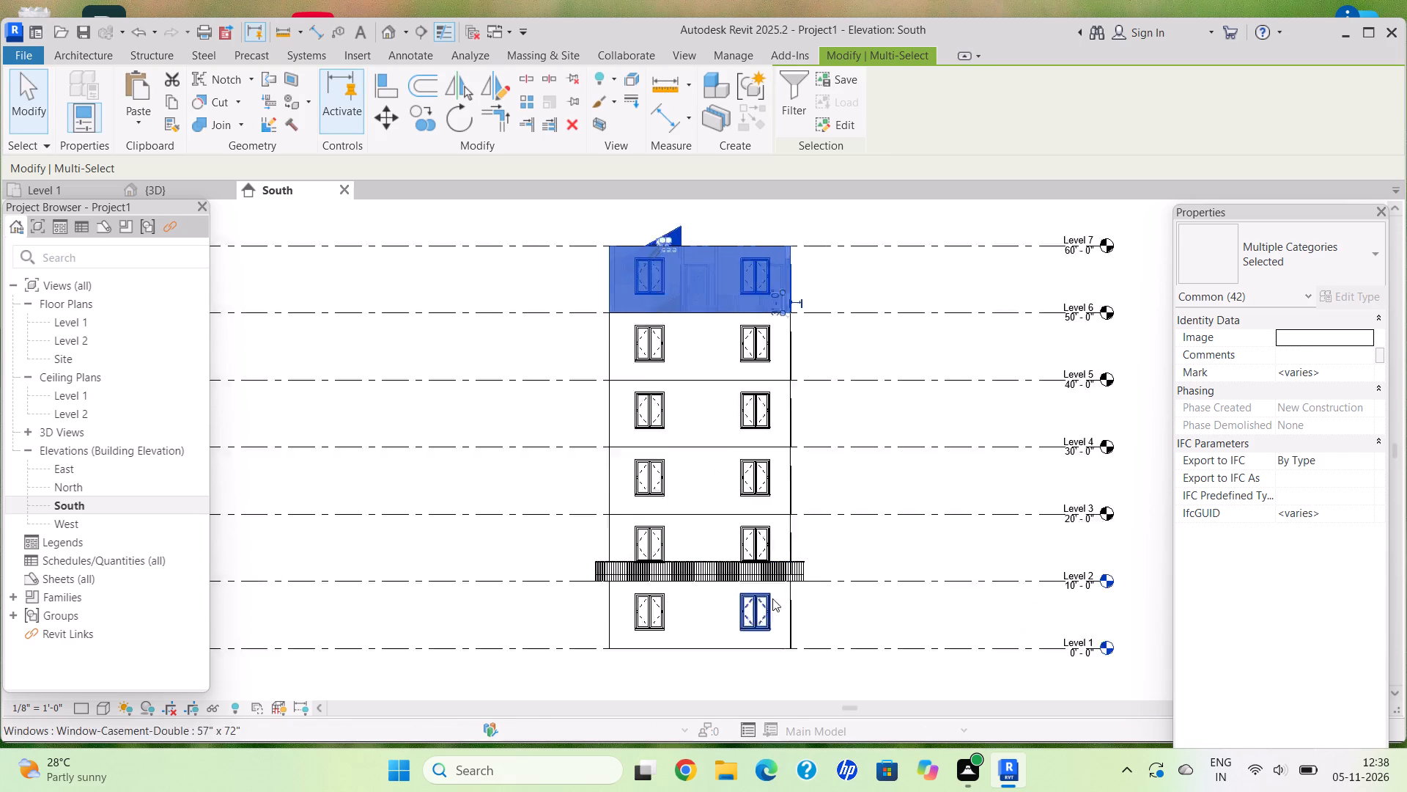
{"action": "scroll", "coordinate": [772, 598], "scroll_direction": "up", "scroll_amount": 3}
{"action": "scroll", "coordinate": [818, 541], "scroll_direction": "up", "scroll_amount": 7}
{"action": "left_click", "coordinate": [842, 524]}
{"action": "scroll", "coordinate": [830, 588], "scroll_direction": "up", "scroll_amount": 10}
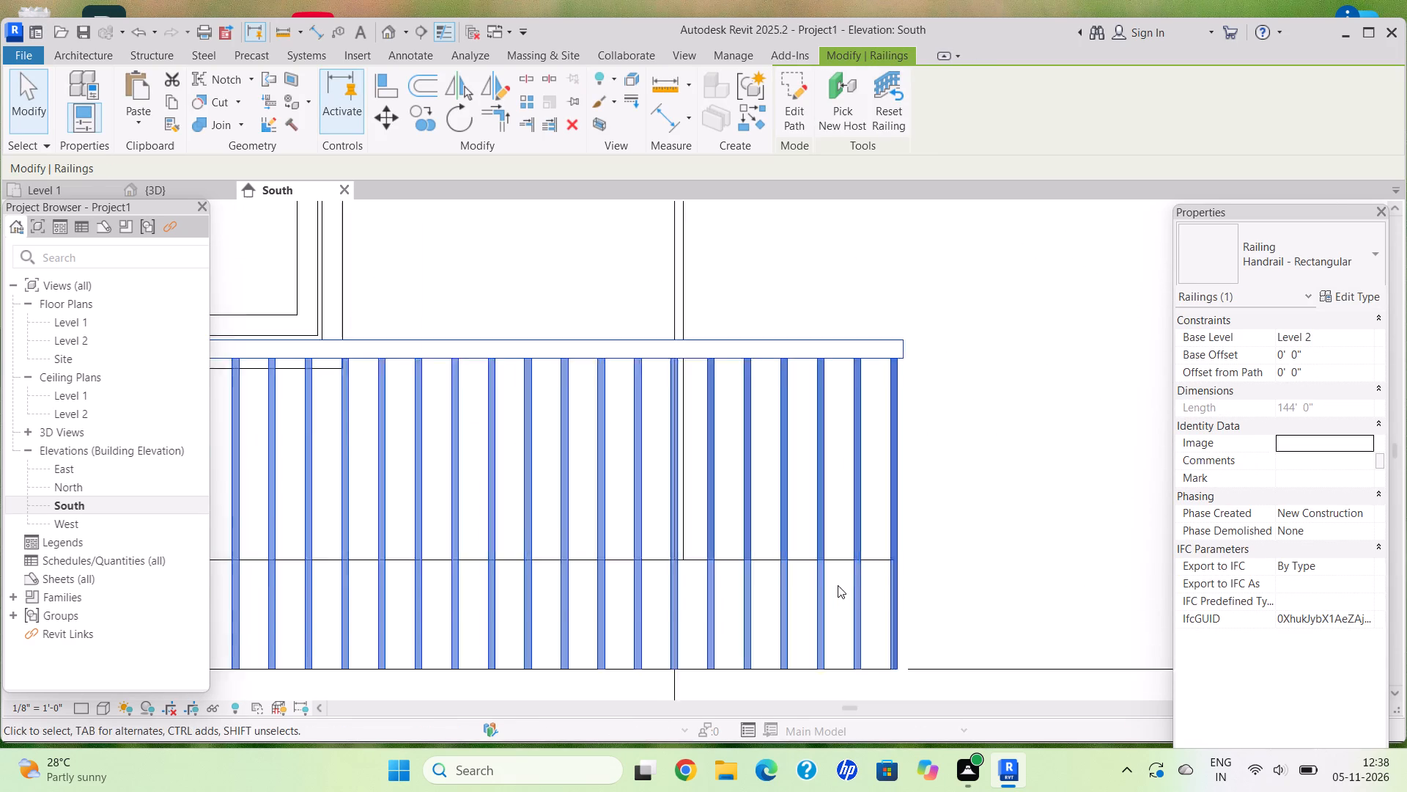
{"action": "left_click", "coordinate": [884, 557], "text": "ctrl"}
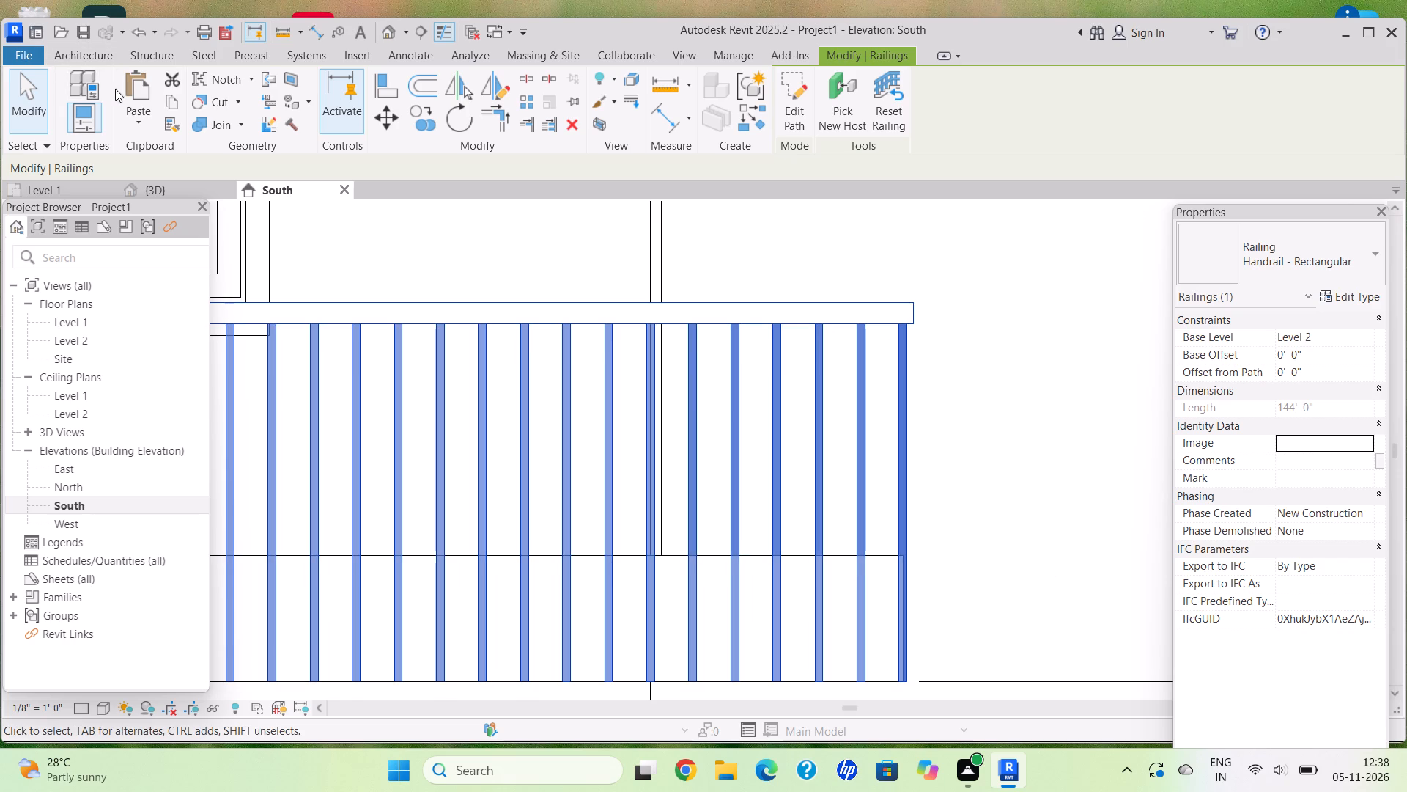
{"action": "left_click", "coordinate": [171, 100]}
{"action": "left_click", "coordinate": [133, 130]}
{"action": "left_click", "coordinate": [229, 194]}
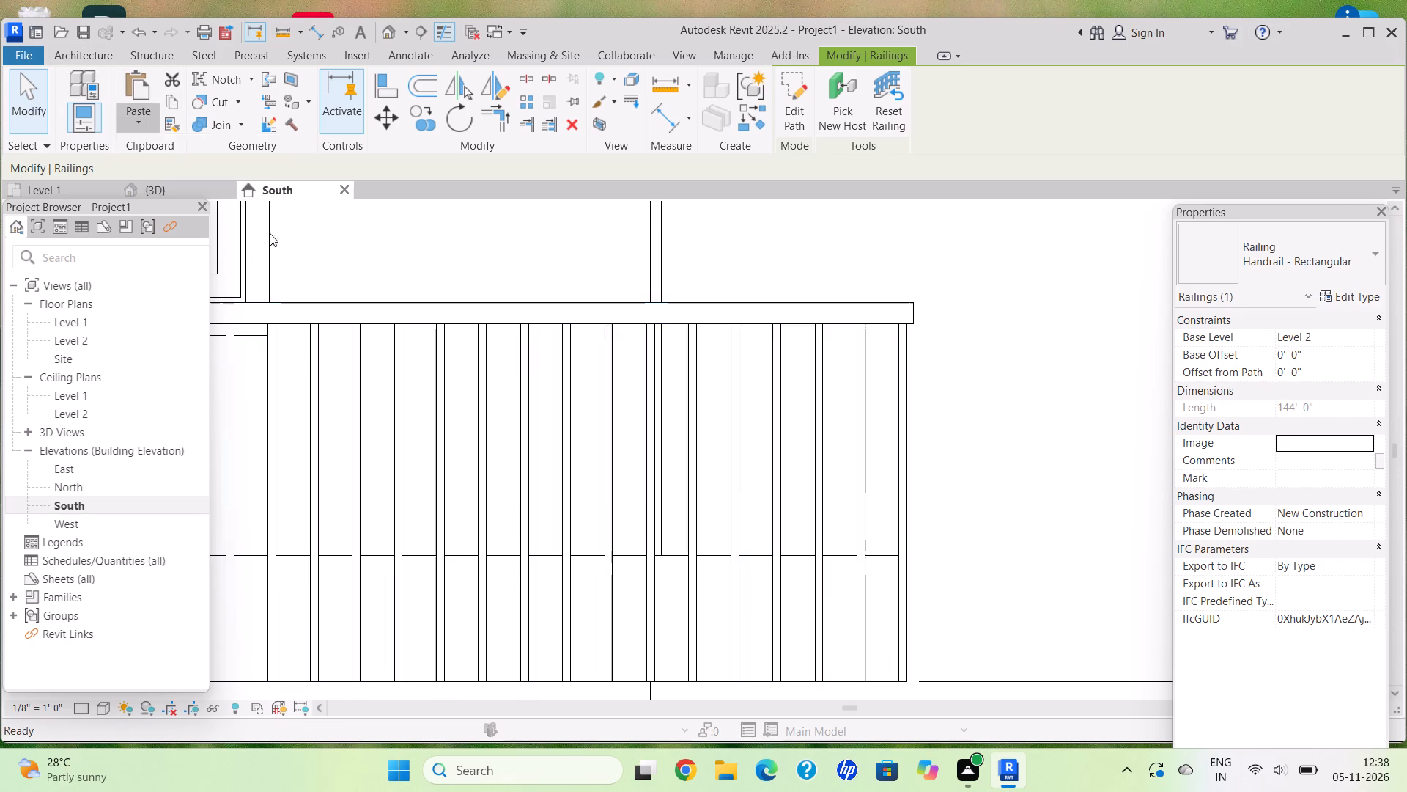
{"action": "left_click_drag", "start_coordinate": [640, 271], "coordinate": [665, 314]}
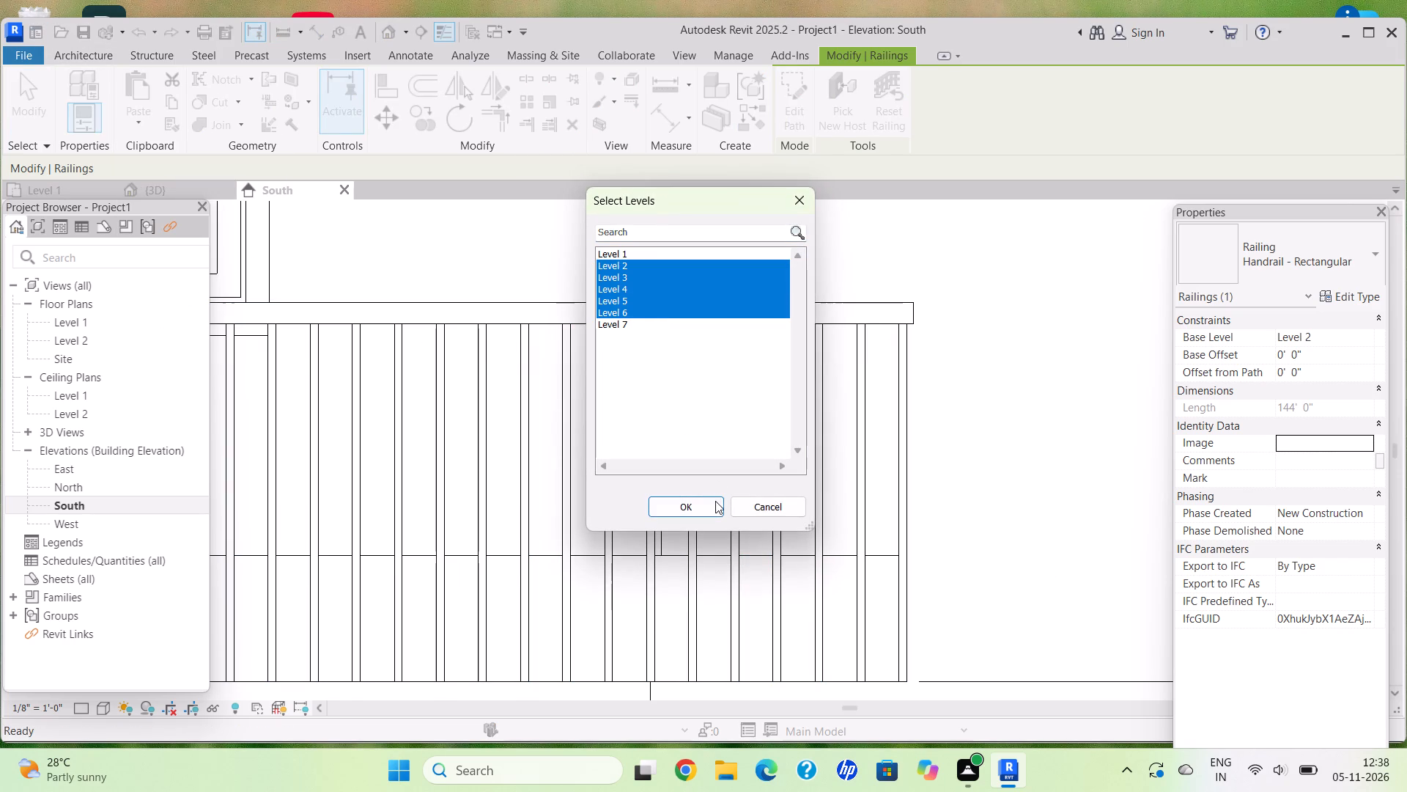
{"action": "left_click", "coordinate": [714, 502]}
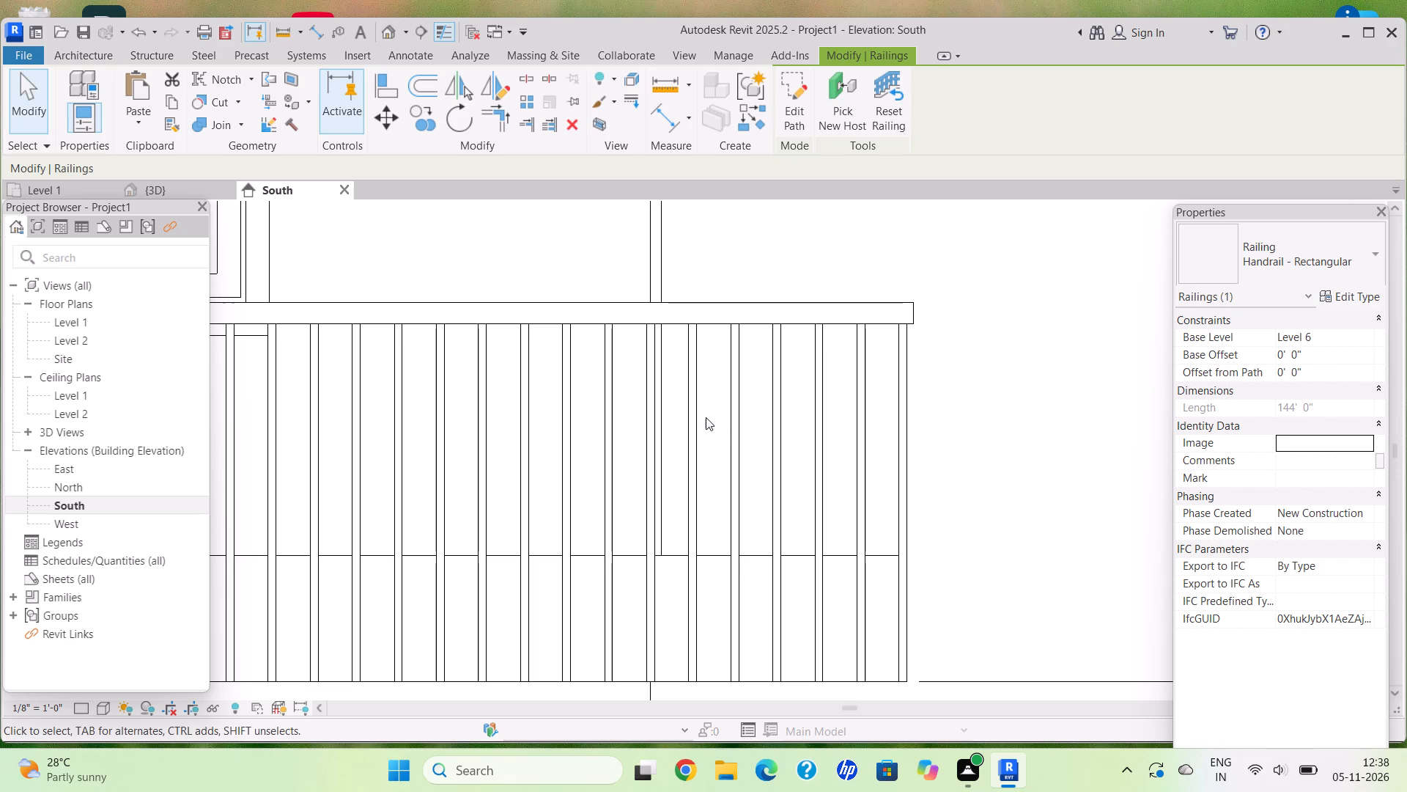
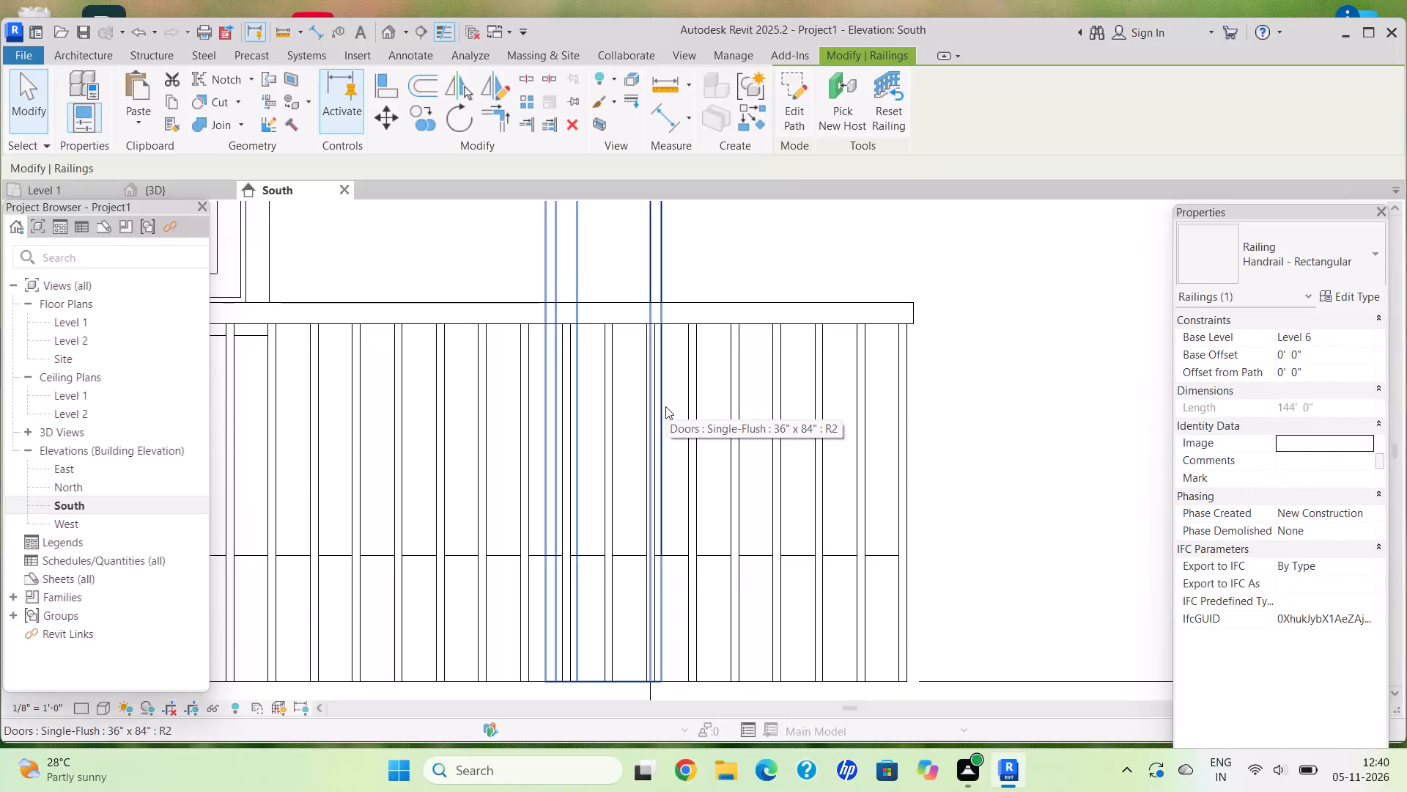
Check the repeated storeys and the perimeter railings at Levels 2 through 6 in the South elevation.
{"action": "scroll", "coordinate": [671, 417], "scroll_direction": "down", "scroll_amount": 3}
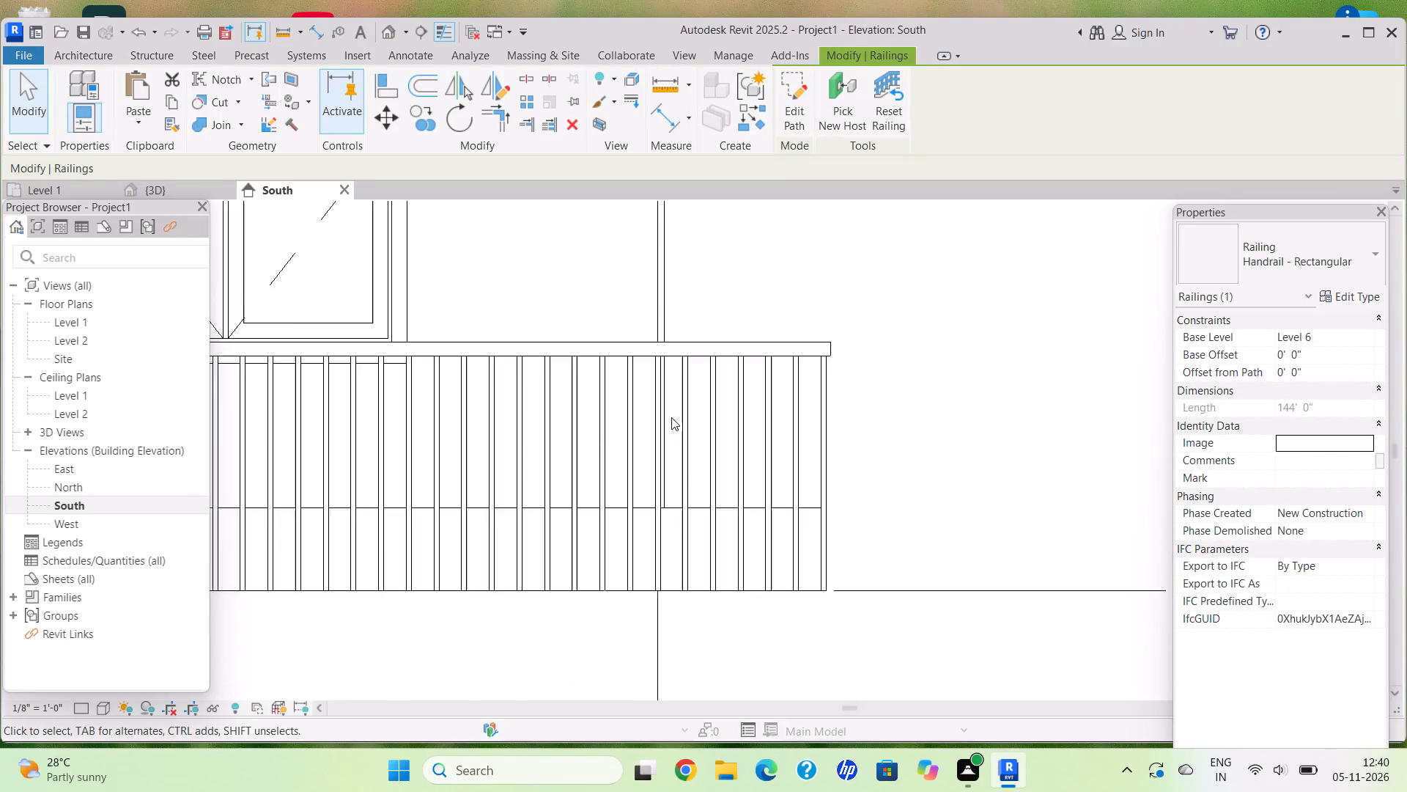
{"action": "scroll", "coordinate": [671, 417], "scroll_direction": "down", "scroll_amount": 5}
{"action": "middle_click_drag", "start_coordinate": [625, 428], "coordinate": [662, 452]}
{"action": "scroll", "coordinate": [678, 456], "scroll_direction": "down", "scroll_amount": 16}
{"action": "middle_click_drag", "start_coordinate": [700, 451], "coordinate": [701, 505]}
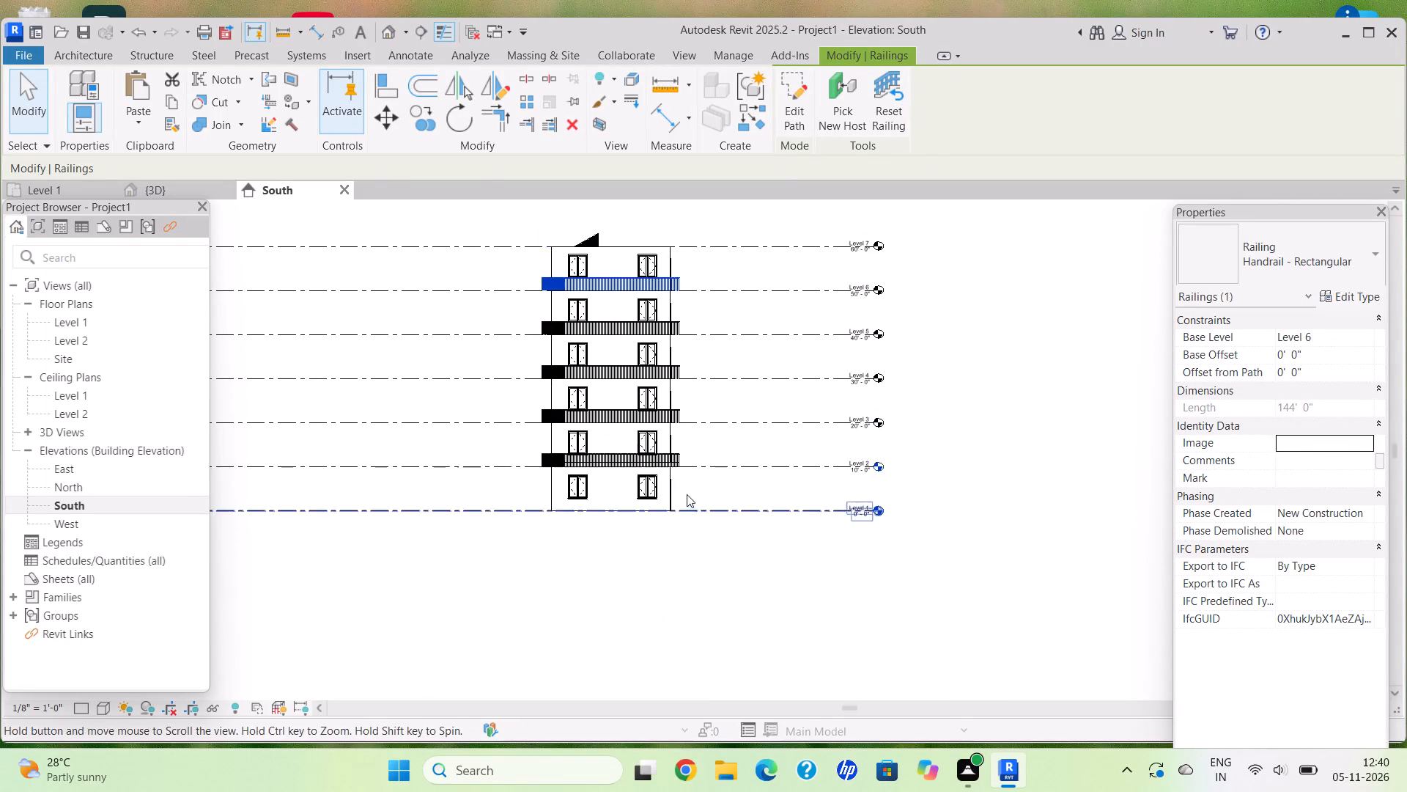
{"action": "scroll", "coordinate": [684, 282], "scroll_direction": "up", "scroll_amount": 2}
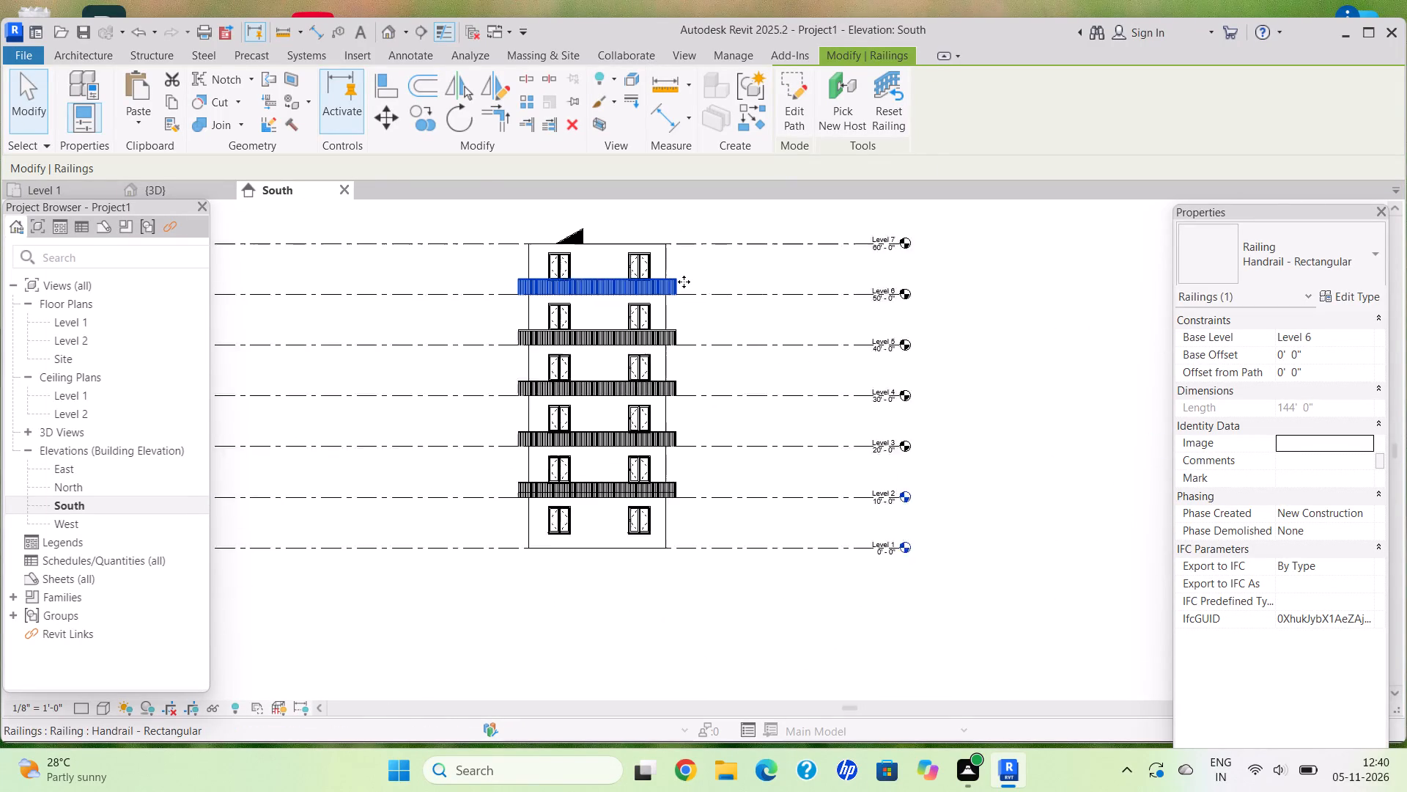
{"action": "middle_click_drag", "start_coordinate": [692, 293], "coordinate": [693, 372]}
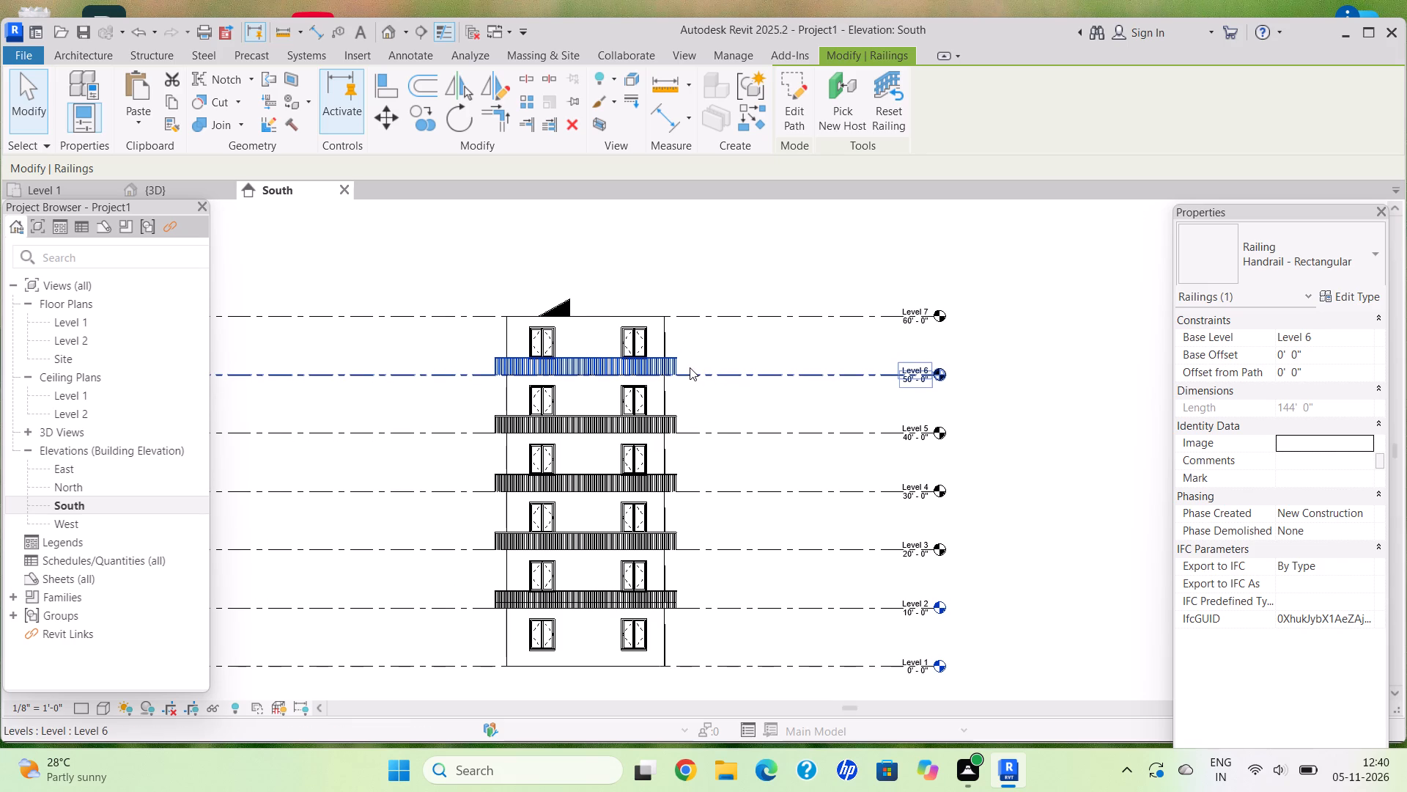
{"action": "middle_click_drag", "start_coordinate": [690, 367], "coordinate": [675, 385]}
{"action": "middle_click_drag", "start_coordinate": [671, 391], "coordinate": [662, 403]}
{"action": "middle_click", "coordinate": [662, 403]}
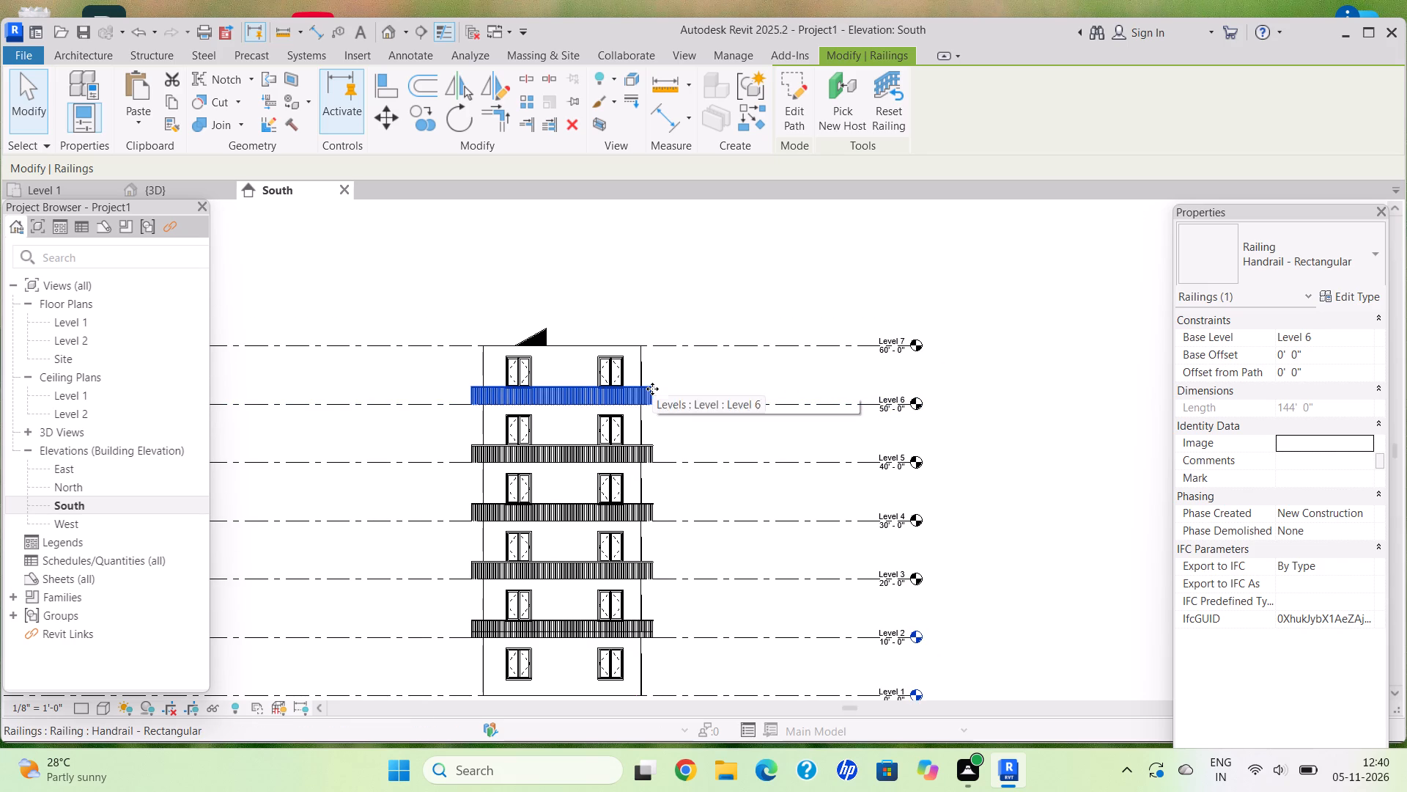
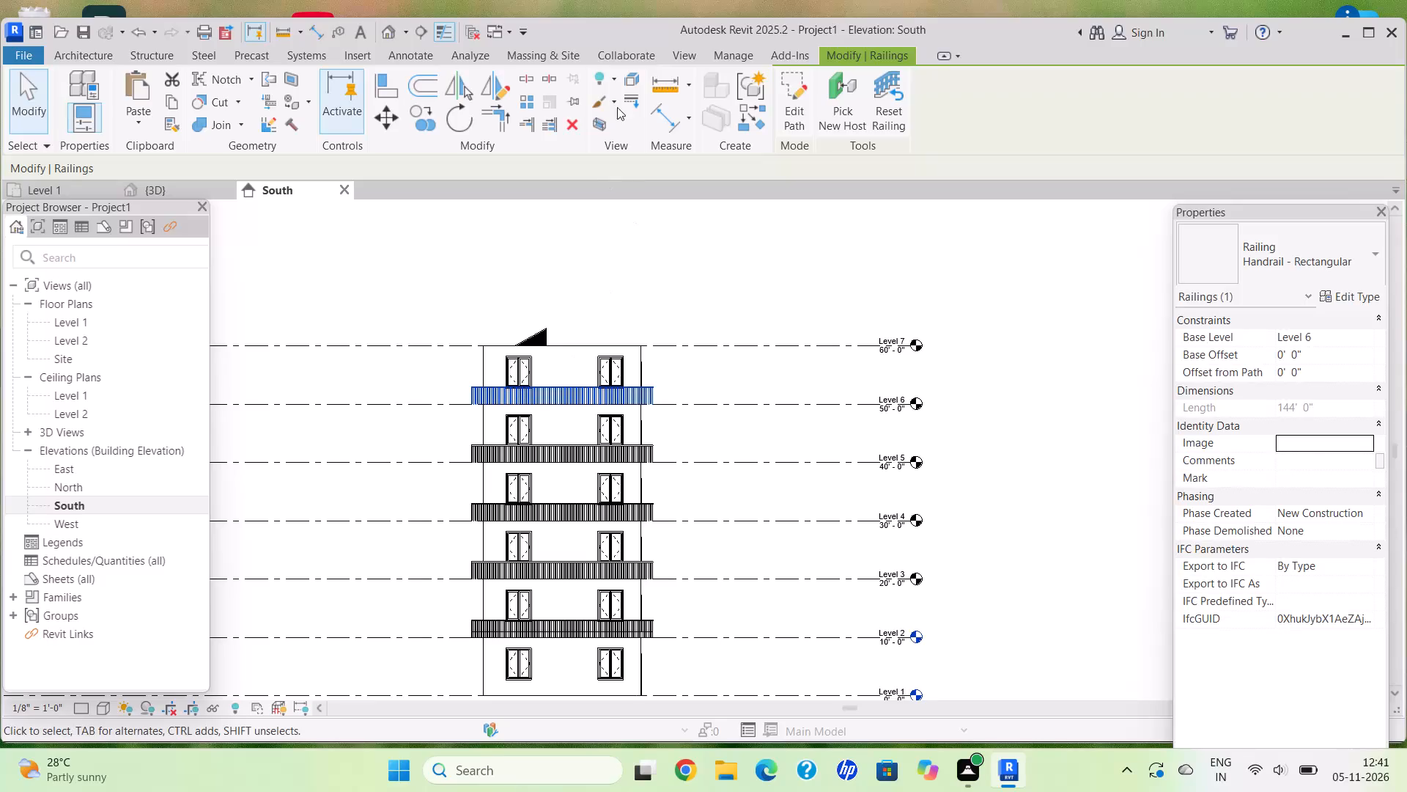
Add a new level offset 10' above Level 7 by picking the Level 7 line.
{"action": "left_click", "coordinate": [81, 56]}
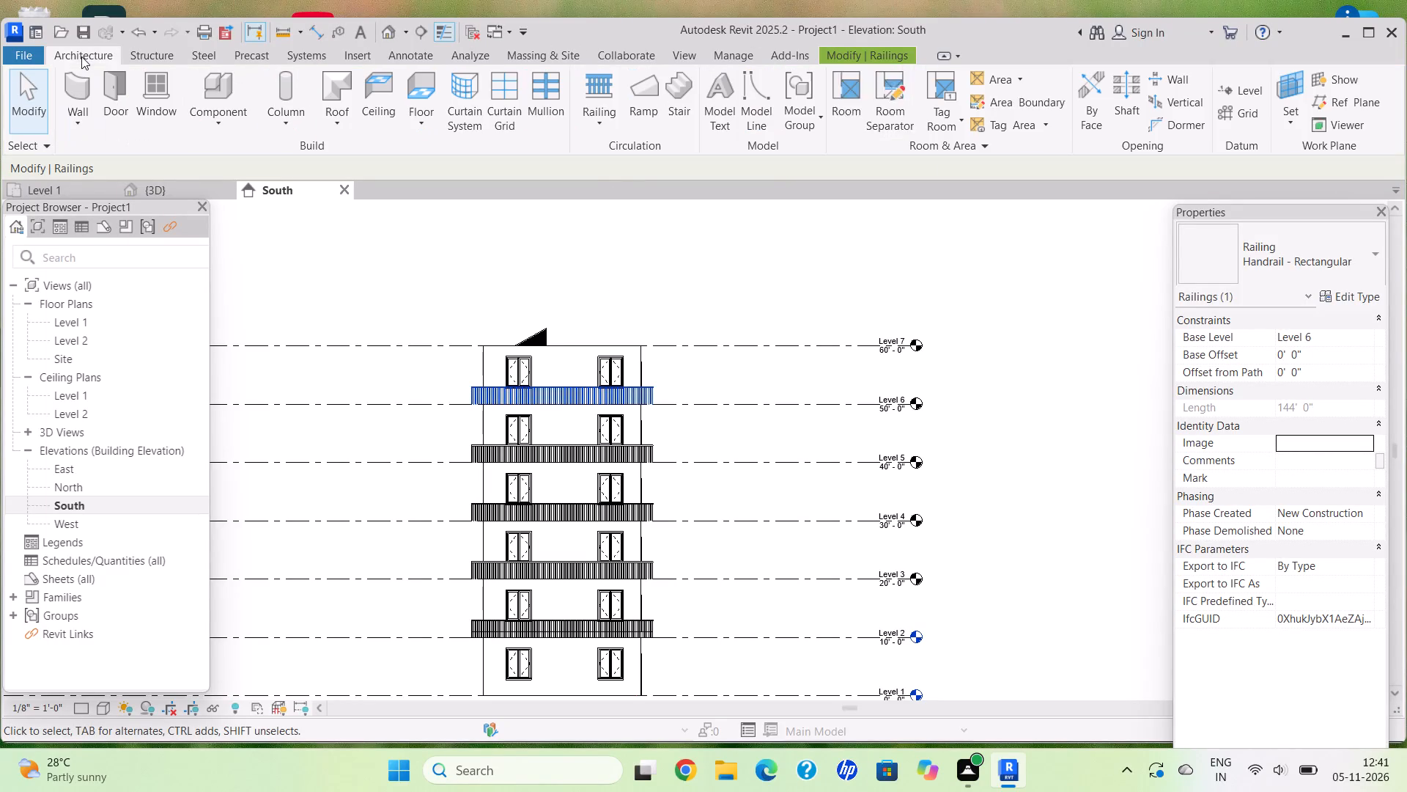
{"action": "left_click", "coordinate": [1259, 88]}
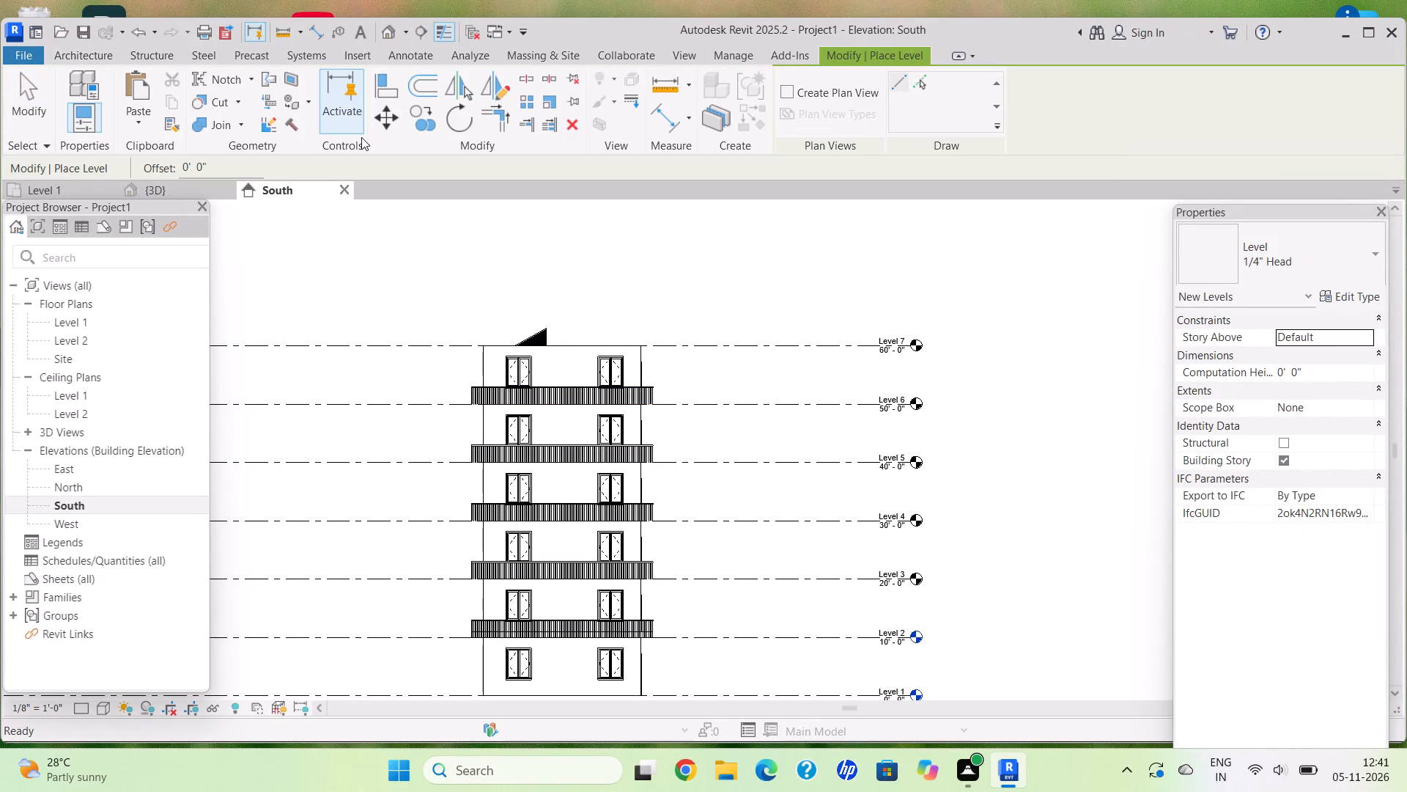
{"action": "left_click", "coordinate": [217, 169]}
{"action": "key", "text": "BackSpace"}
{"action": "key", "text": "BackSpace"}
{"action": "key", "text": "BackSpace"}
{"action": "key", "text": "BackSpace"}
{"action": "key", "text": "BackSpace"}
{"action": "key", "text": "BackSpace"}
{"action": "key", "text": "BackSpace"}
{"action": "key", "text": "BackSpace"}
{"action": "key", "text": "BackSpace"}
{"action": "key", "text": "BackSpace"}
{"action": "key", "text": "BackSpace"}
{"action": "type", "text": "10'"}
{"action": "key", "text": "Return"}
{"action": "left_click", "coordinate": [916, 83]}
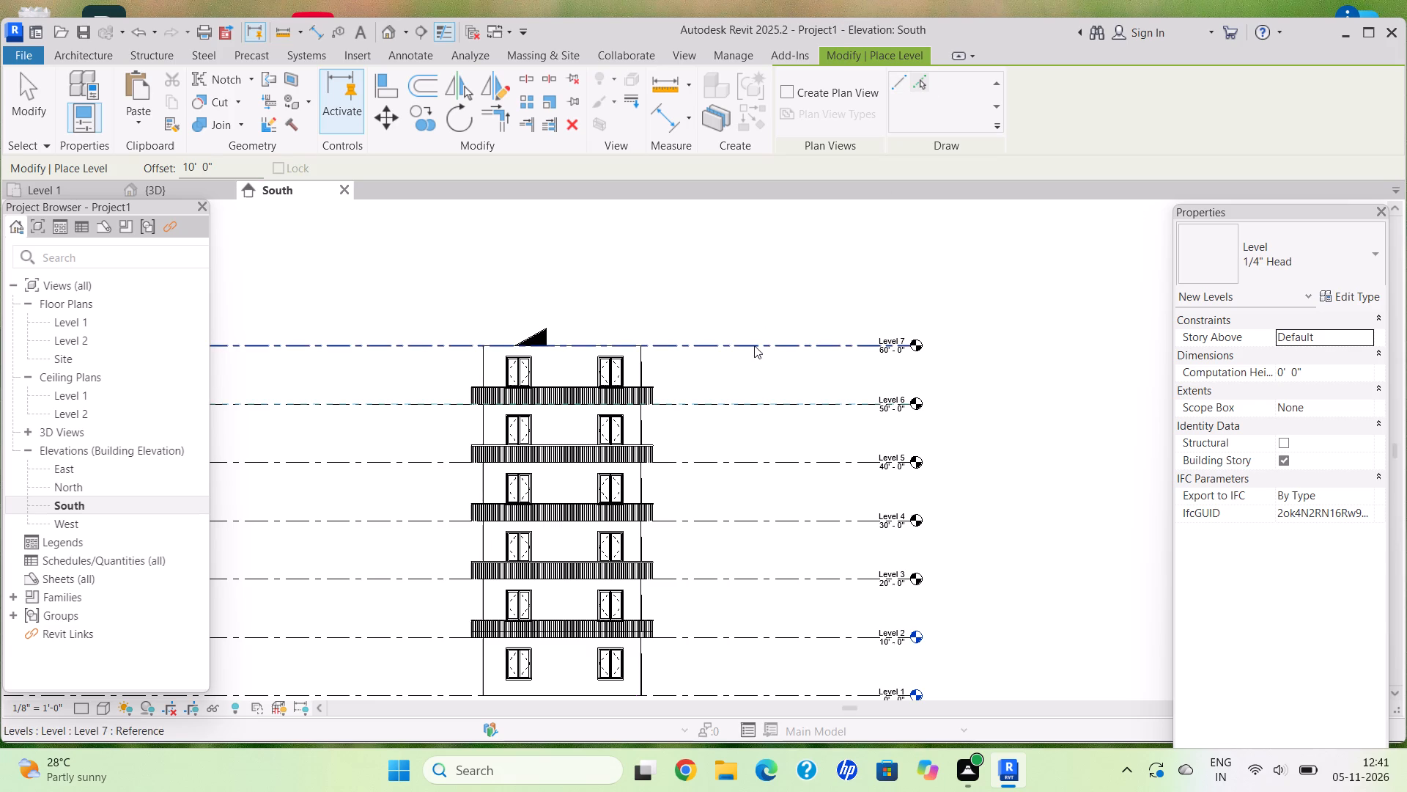
{"action": "left_click", "coordinate": [754, 345]}
{"action": "key", "text": "Escape"}
{"action": "key", "text": "Escape"}
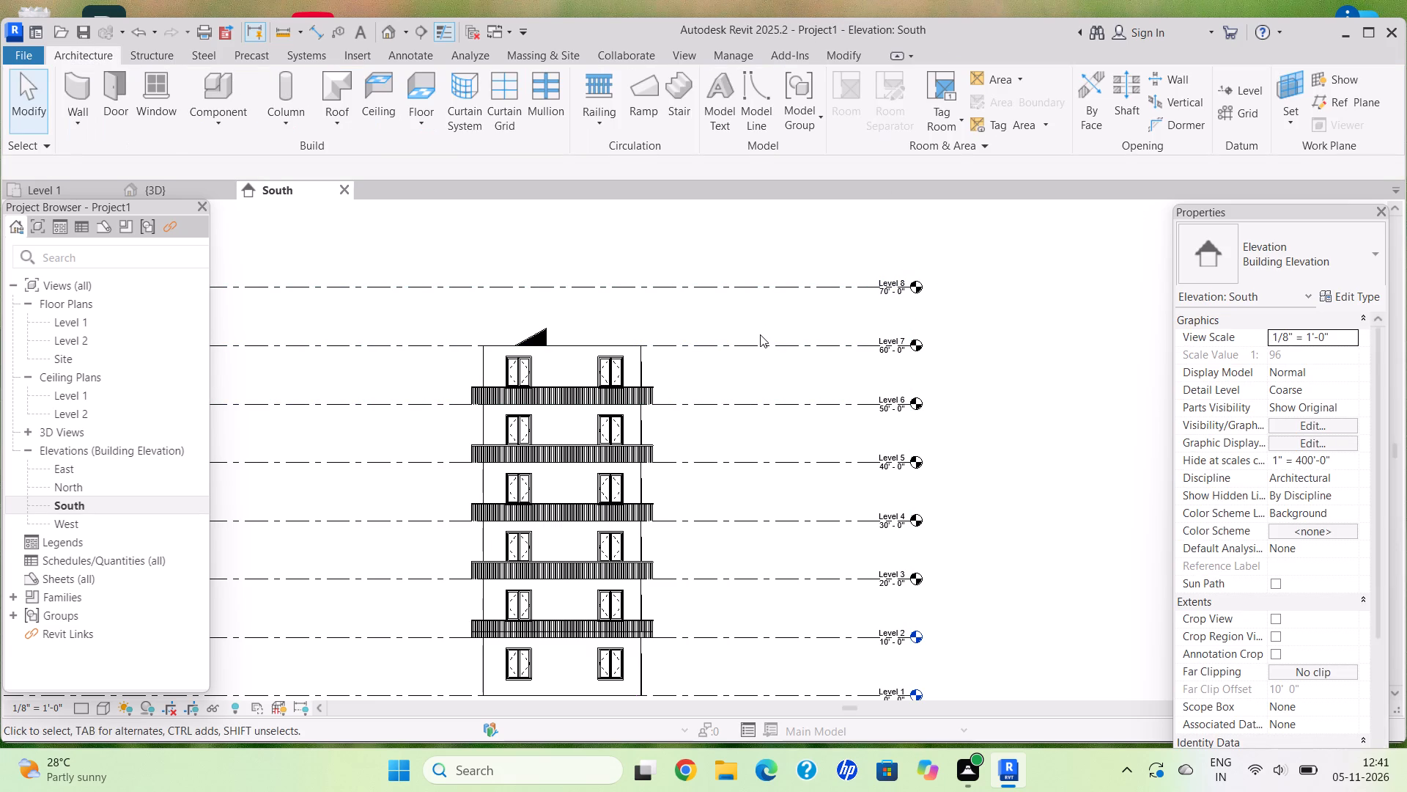
Copy the Generic - 12" roof slab at Level 2 and paste it aligned to Levels 2 through 7.
{"action": "scroll", "coordinate": [545, 452], "scroll_direction": "down", "scroll_amount": 3}
{"action": "middle_click_drag", "start_coordinate": [538, 579], "coordinate": [747, 549]}
{"action": "scroll", "coordinate": [779, 447], "scroll_direction": "up", "scroll_amount": 9}
{"action": "middle_click_drag", "start_coordinate": [867, 343], "coordinate": [872, 353]}
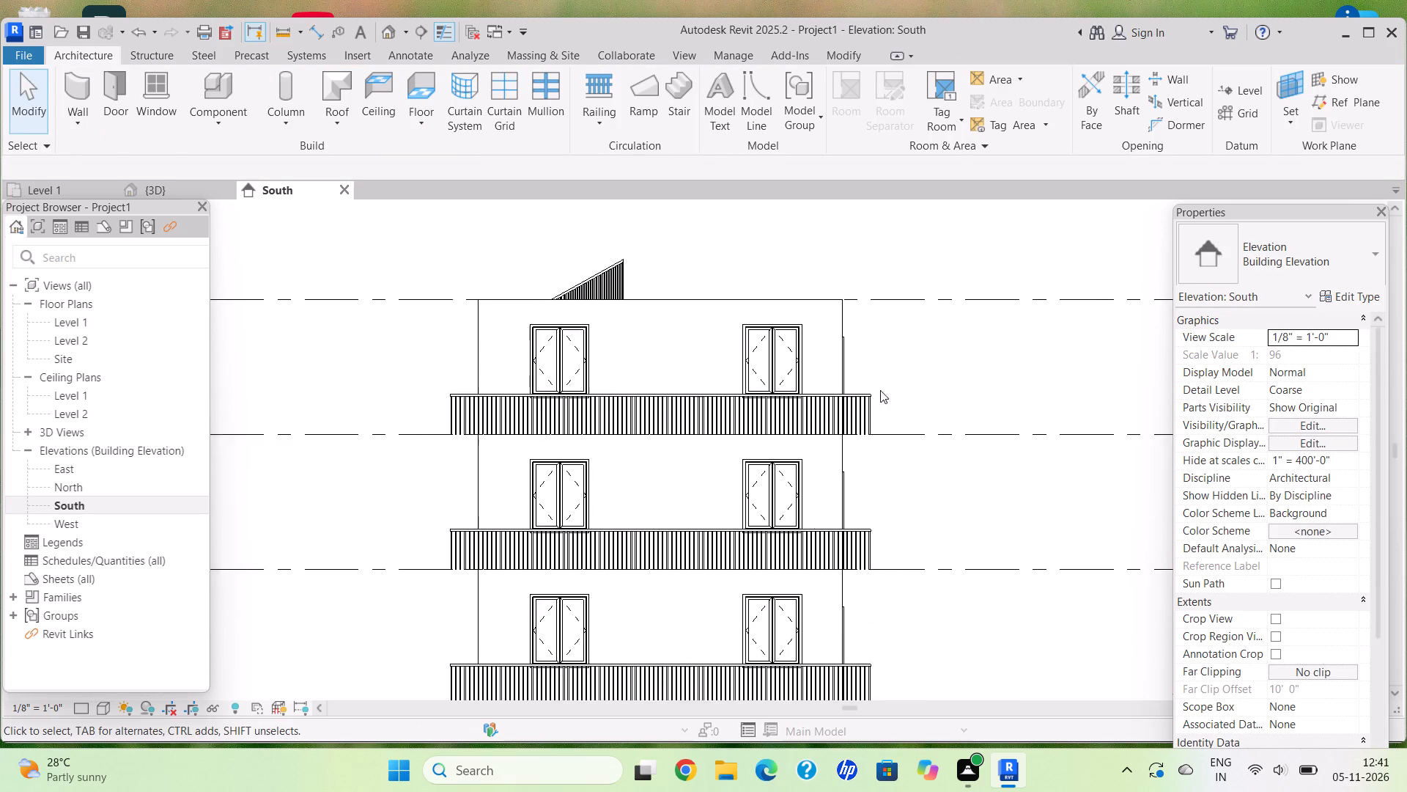
{"action": "middle_click_drag", "start_coordinate": [881, 394], "coordinate": [882, 406]}
{"action": "scroll", "coordinate": [887, 427], "scroll_direction": "up", "scroll_amount": 6}
{"action": "scroll", "coordinate": [909, 530], "scroll_direction": "down", "scroll_amount": 9}
{"action": "middle_click_drag", "start_coordinate": [904, 527], "coordinate": [893, 493]}
{"action": "middle_click_drag", "start_coordinate": [874, 438], "coordinate": [827, 360]}
{"action": "middle_click_drag", "start_coordinate": [838, 469], "coordinate": [832, 452]}
{"action": "middle_click_drag", "start_coordinate": [828, 444], "coordinate": [822, 429]}
{"action": "scroll", "coordinate": [824, 430], "scroll_direction": "up", "scroll_amount": 1}
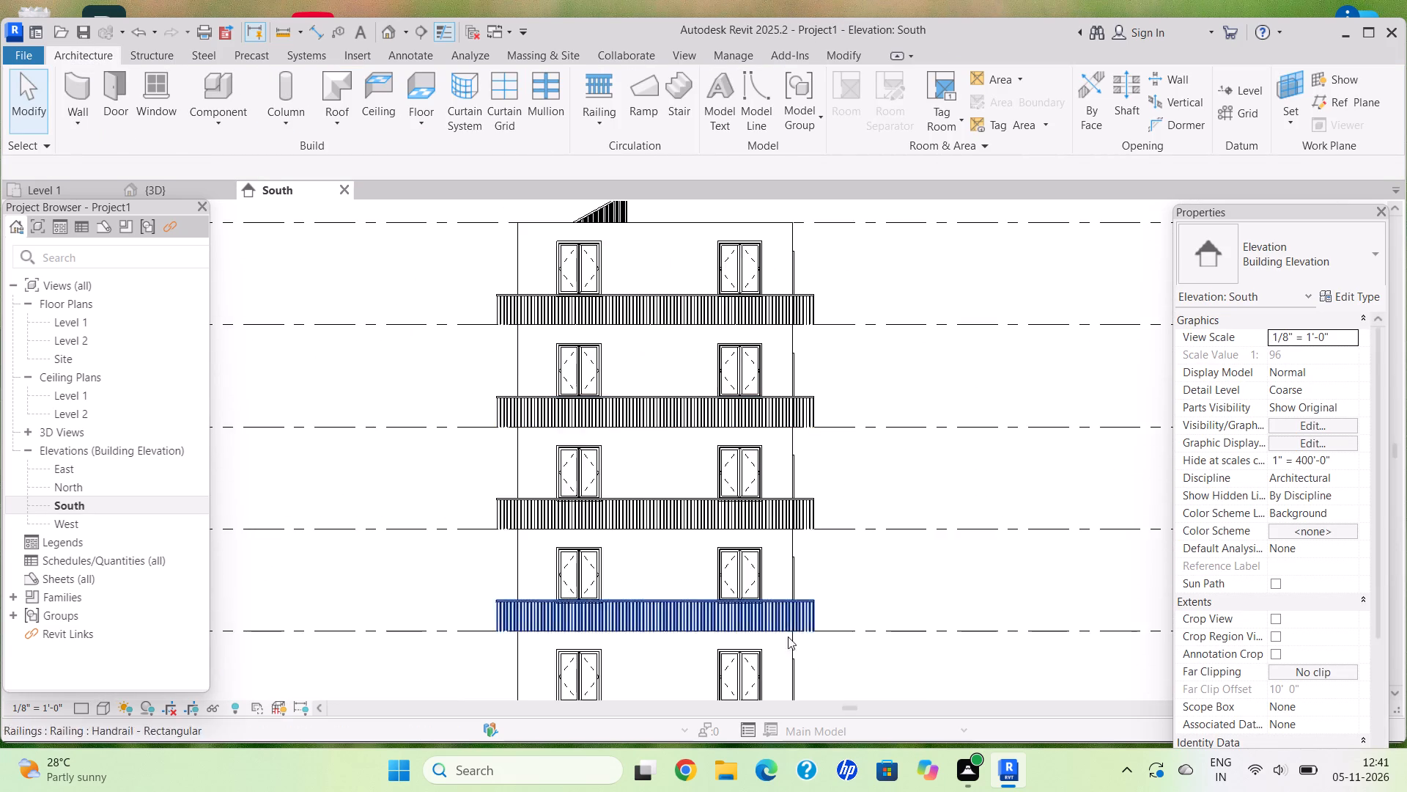
{"action": "scroll", "coordinate": [780, 654], "scroll_direction": "up", "scroll_amount": 7}
{"action": "scroll", "coordinate": [819, 592], "scroll_direction": "down", "scroll_amount": 6}
{"action": "middle_click_drag", "start_coordinate": [818, 582], "coordinate": [810, 547]}
{"action": "middle_click_drag", "start_coordinate": [806, 529], "coordinate": [794, 482]}
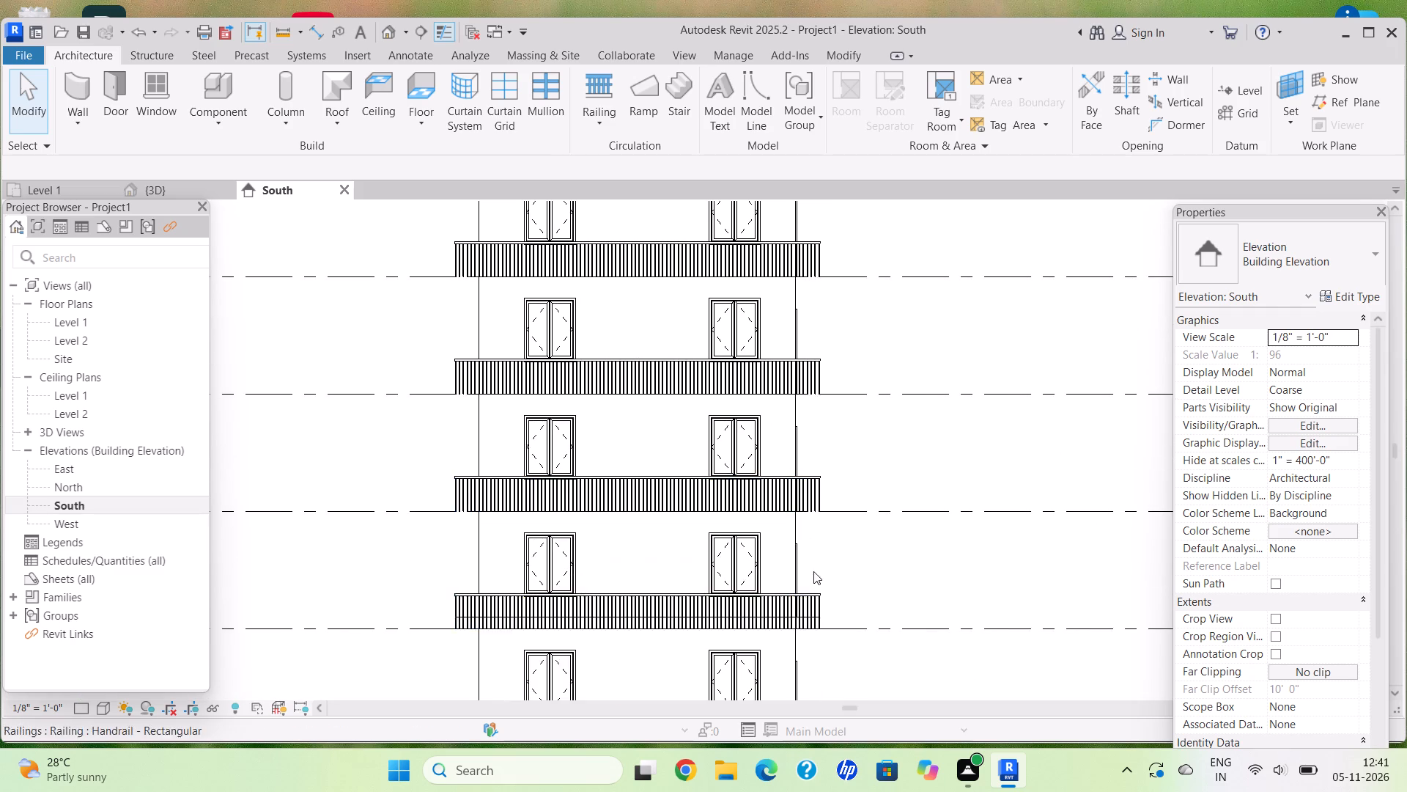
{"action": "scroll", "coordinate": [814, 571], "scroll_direction": "up", "scroll_amount": 11}
{"action": "scroll", "coordinate": [804, 637], "scroll_direction": "up", "scroll_amount": 5}
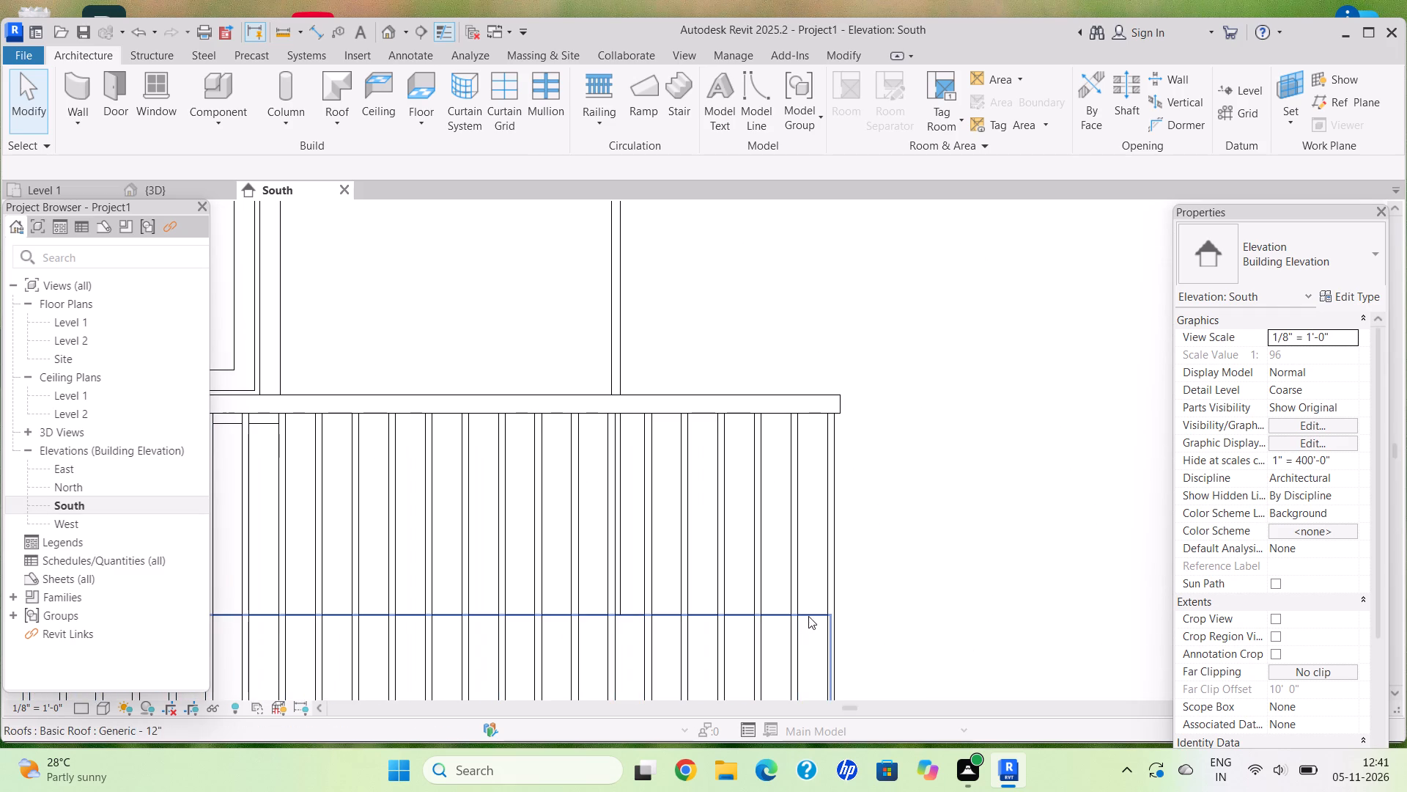
{"action": "left_click", "coordinate": [808, 616]}
{"action": "scroll", "coordinate": [720, 281], "scroll_direction": "down", "scroll_amount": 13}
{"action": "middle_click_drag", "start_coordinate": [809, 289], "coordinate": [830, 359]}
{"action": "scroll", "coordinate": [889, 532], "scroll_direction": "down", "scroll_amount": 1}
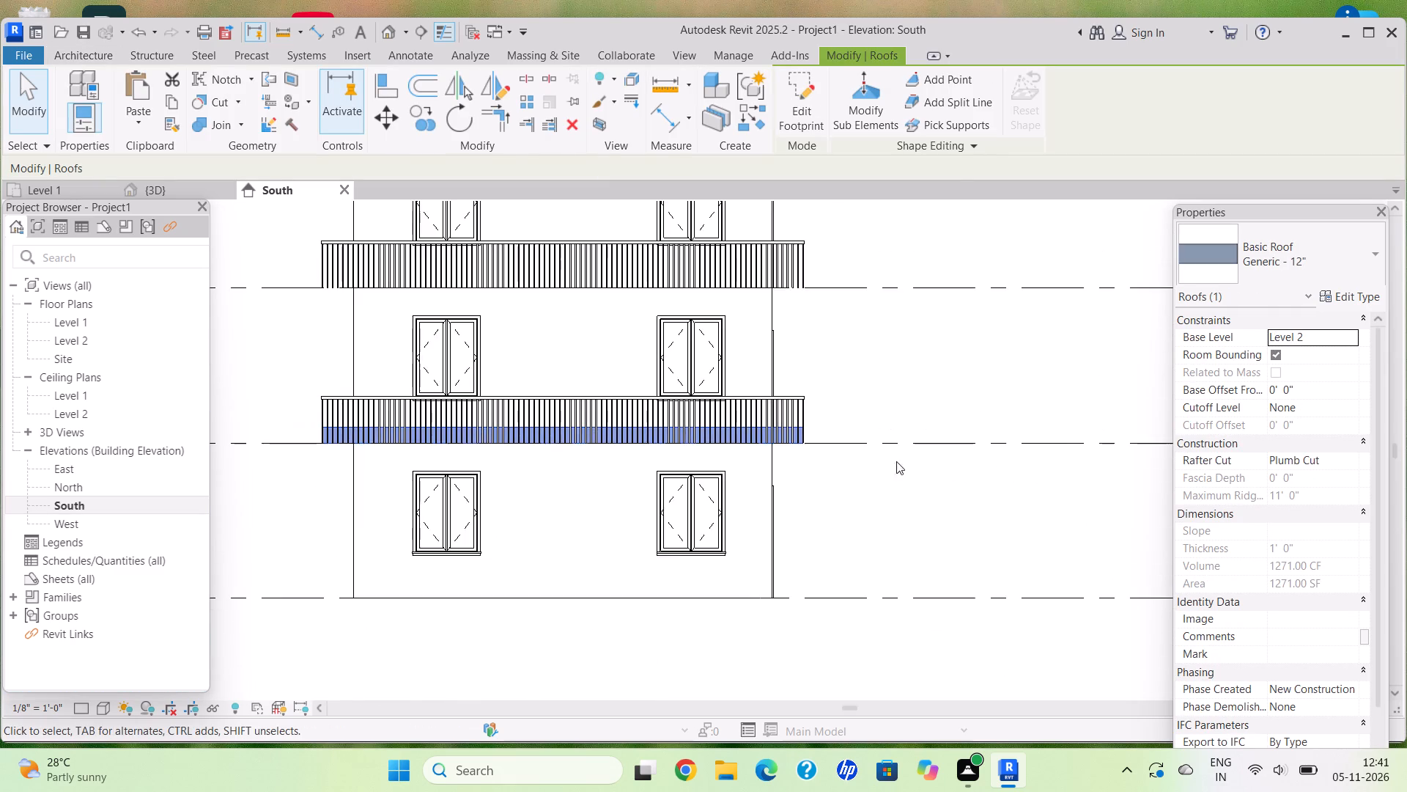
{"action": "scroll", "coordinate": [890, 450], "scroll_direction": "down", "scroll_amount": 1}
{"action": "middle_click_drag", "start_coordinate": [893, 467], "coordinate": [920, 572]}
{"action": "scroll", "coordinate": [794, 367], "scroll_direction": "down", "scroll_amount": 6}
{"action": "middle_click_drag", "start_coordinate": [935, 366], "coordinate": [934, 387]}
{"action": "middle_click_drag", "start_coordinate": [928, 409], "coordinate": [893, 522]}
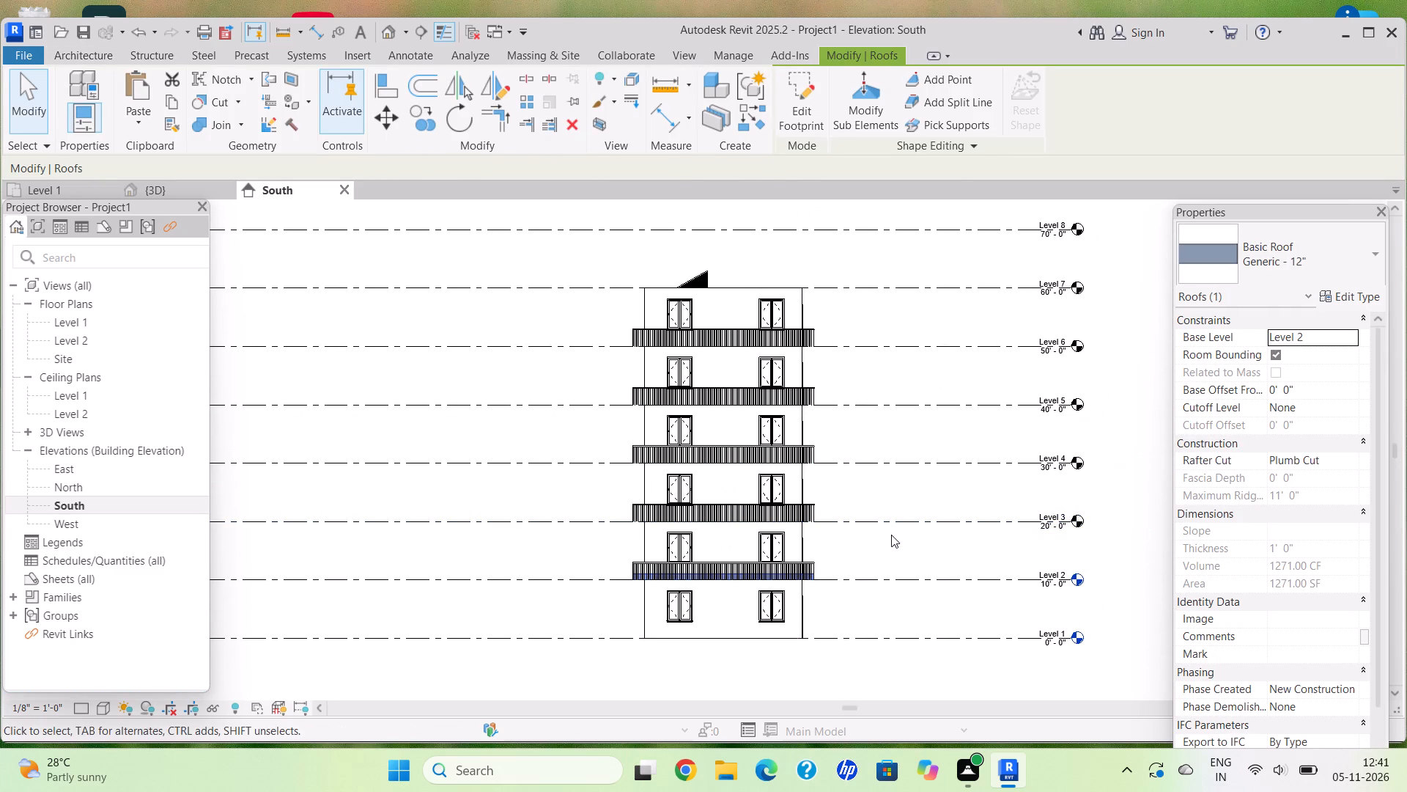
{"action": "left_click", "coordinate": [176, 99]}
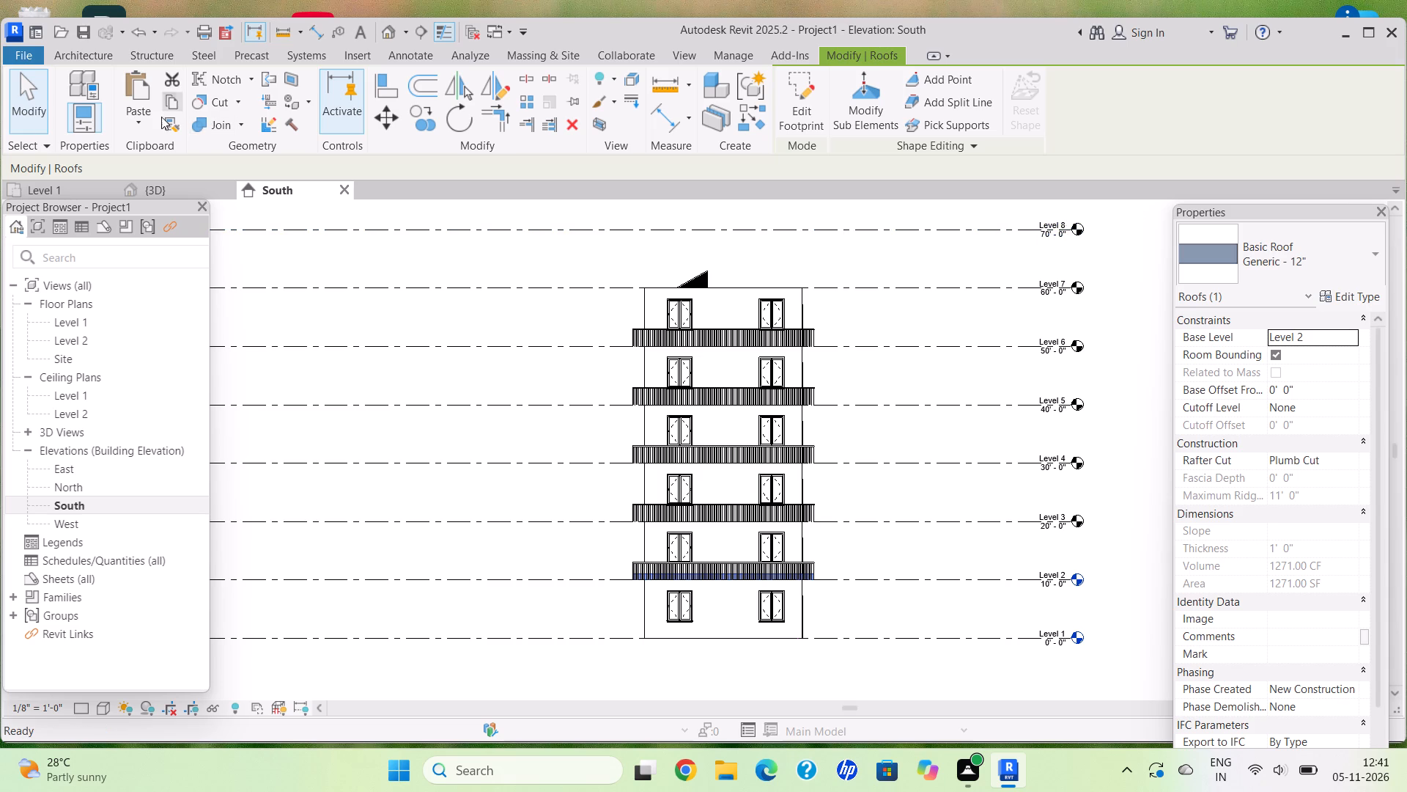
{"action": "left_click", "coordinate": [147, 121]}
{"action": "left_click", "coordinate": [254, 191]}
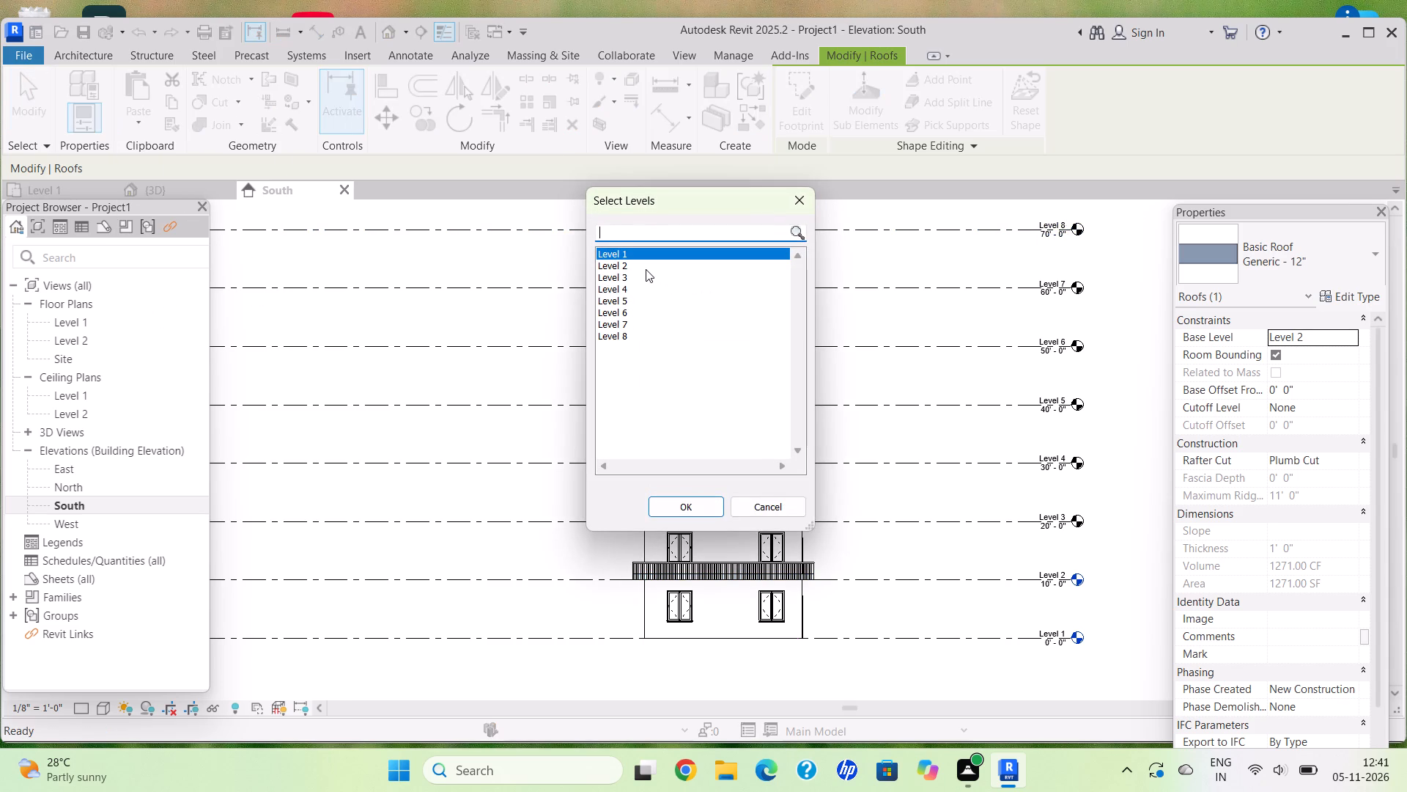
{"action": "left_click_drag", "start_coordinate": [644, 269], "coordinate": [655, 323]}
{"action": "left_click", "coordinate": [716, 513]}
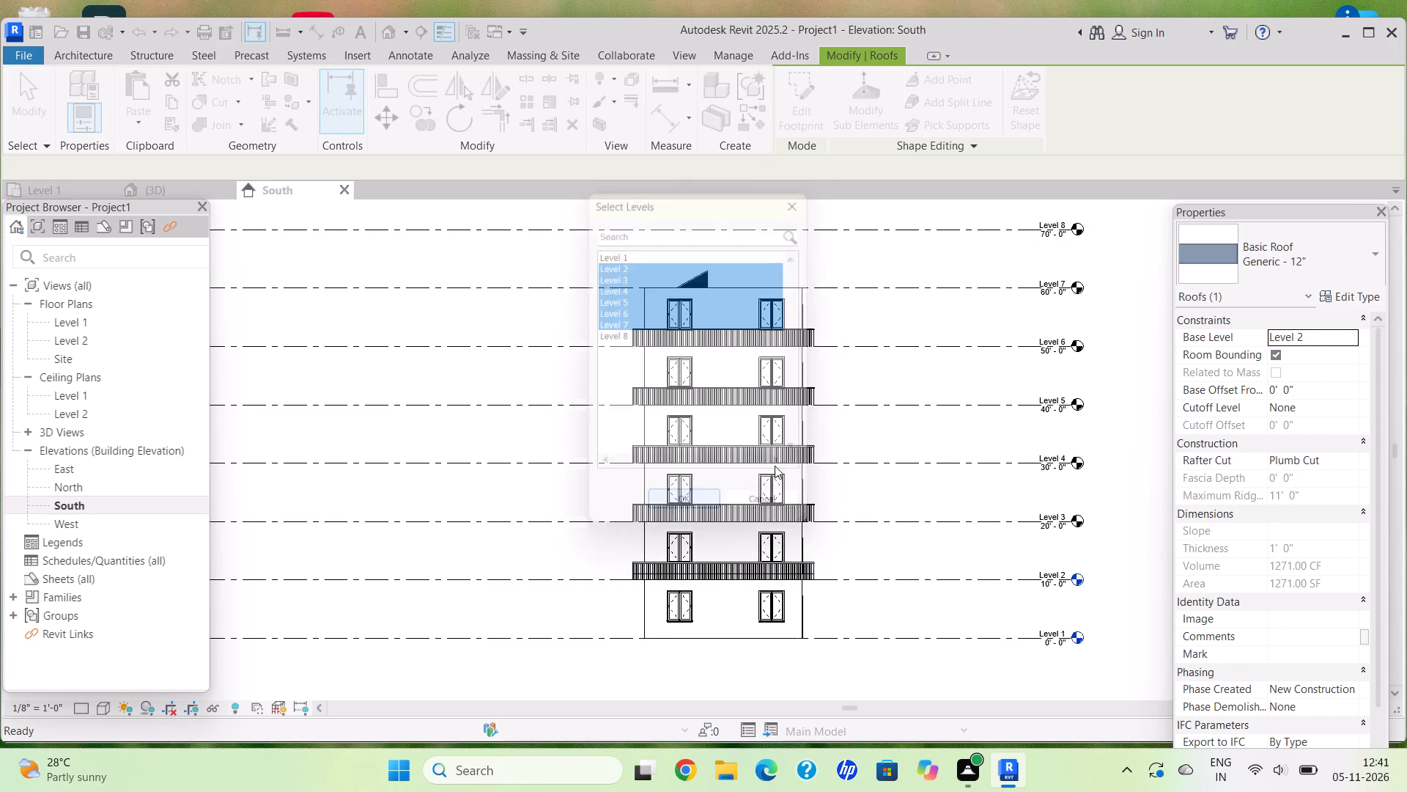
Copy the Level 6 perimeter railing and paste it aligned to Level 7.
{"action": "scroll", "coordinate": [767, 260], "scroll_direction": "up", "scroll_amount": 5}
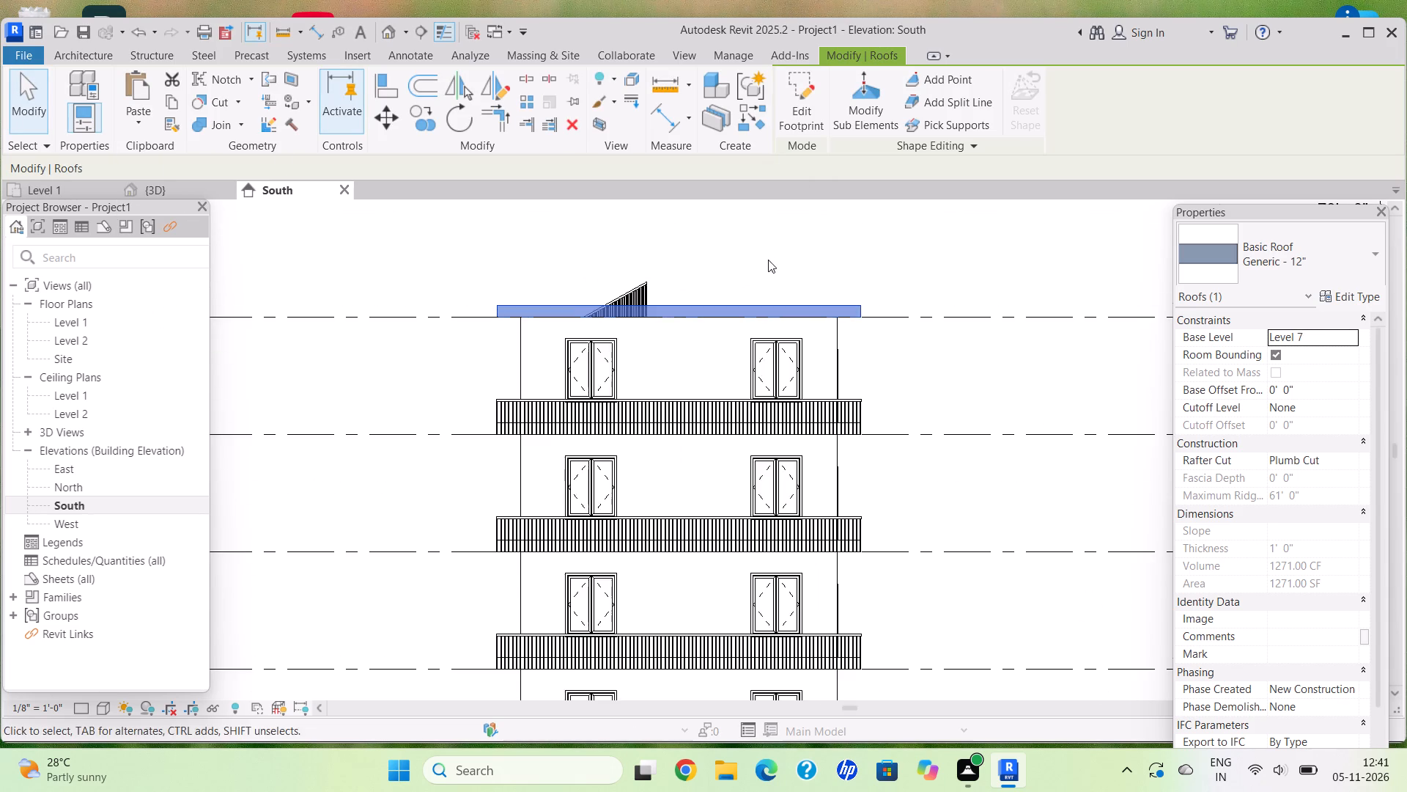
{"action": "scroll", "coordinate": [925, 390], "scroll_direction": "down", "scroll_amount": 1}
{"action": "middle_click_drag", "start_coordinate": [892, 386], "coordinate": [868, 385]}
{"action": "scroll", "coordinate": [830, 403], "scroll_direction": "up", "scroll_amount": 4}
{"action": "left_click", "coordinate": [854, 395]}
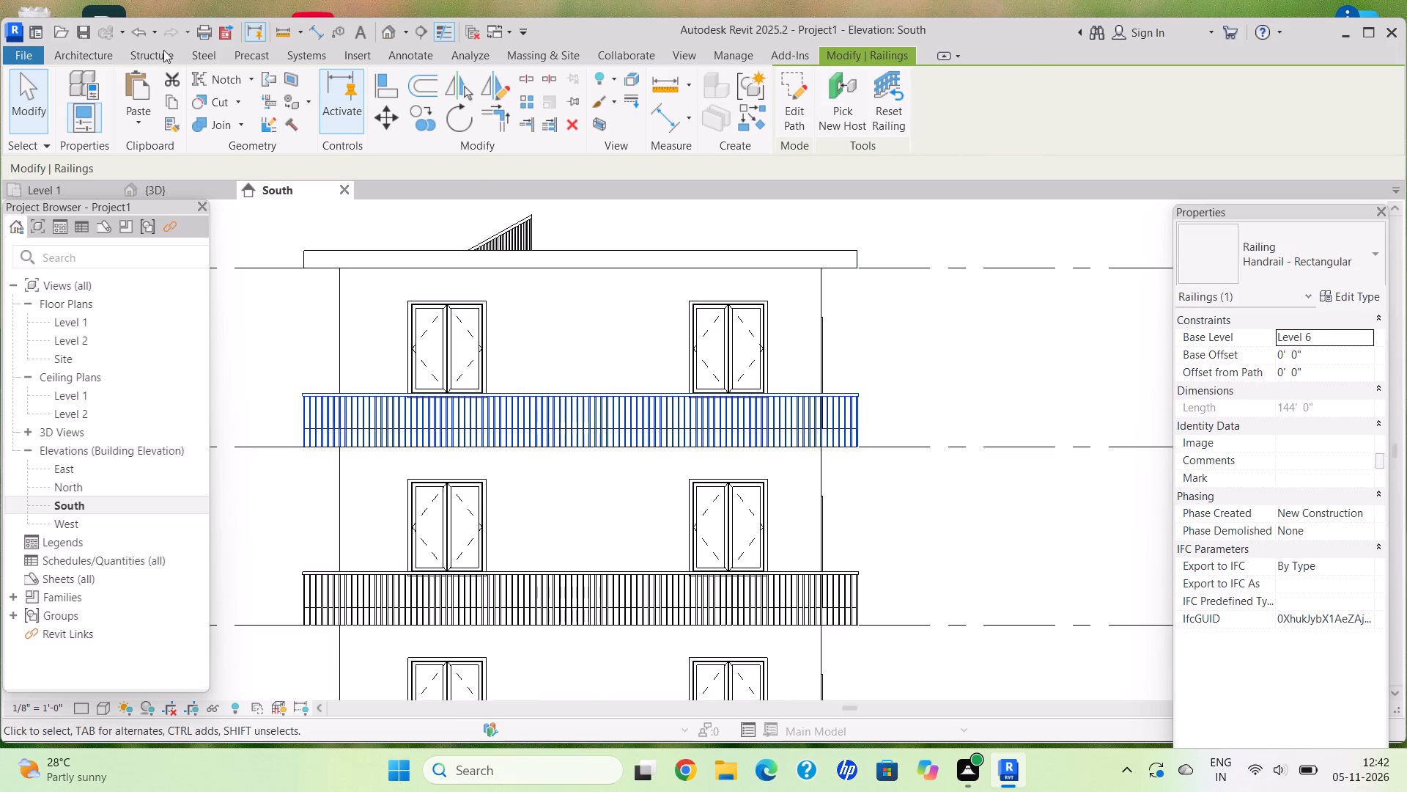
{"action": "left_click", "coordinate": [173, 104]}
{"action": "left_click", "coordinate": [131, 131]}
{"action": "left_click", "coordinate": [270, 187]}
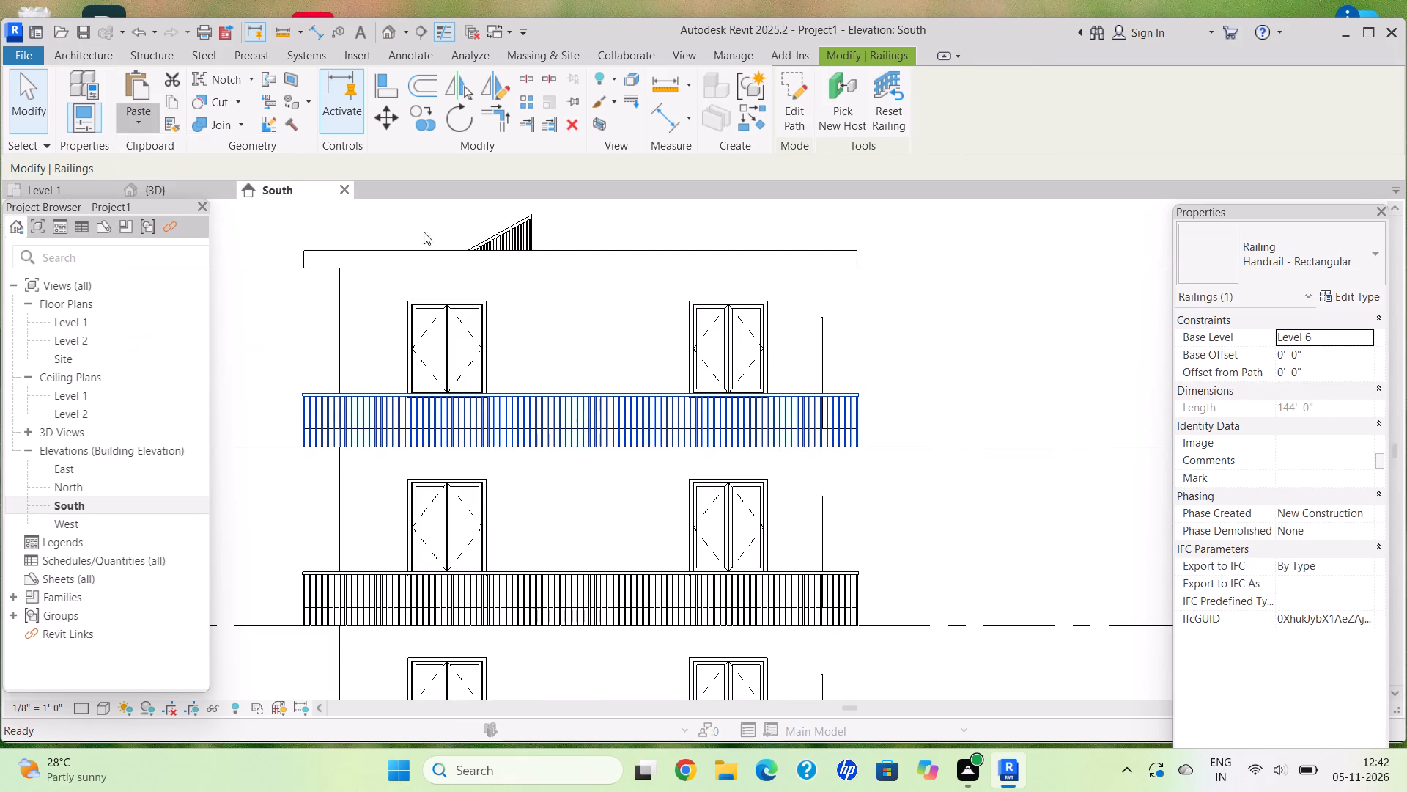
{"action": "left_click", "coordinate": [616, 323]}
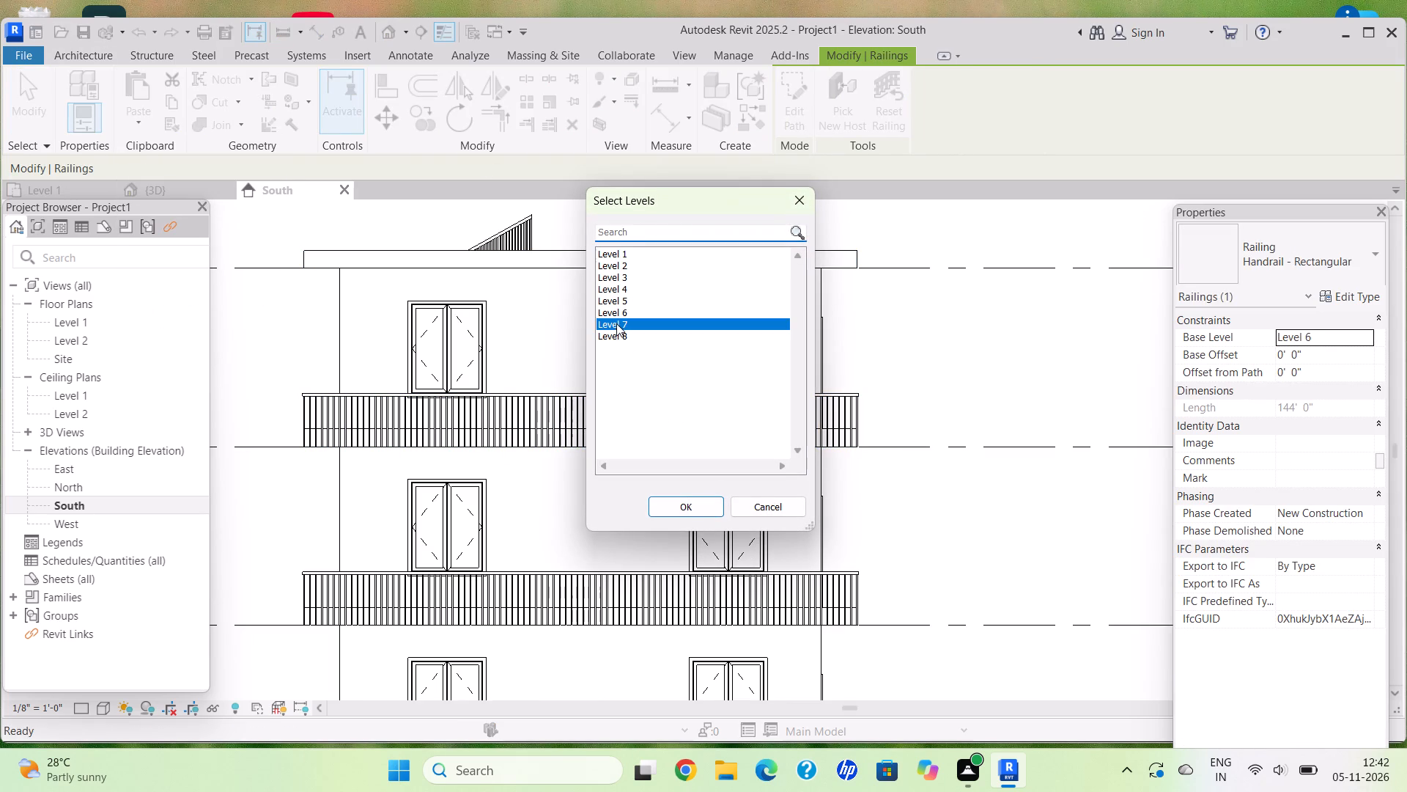
{"action": "left_click", "coordinate": [689, 505]}
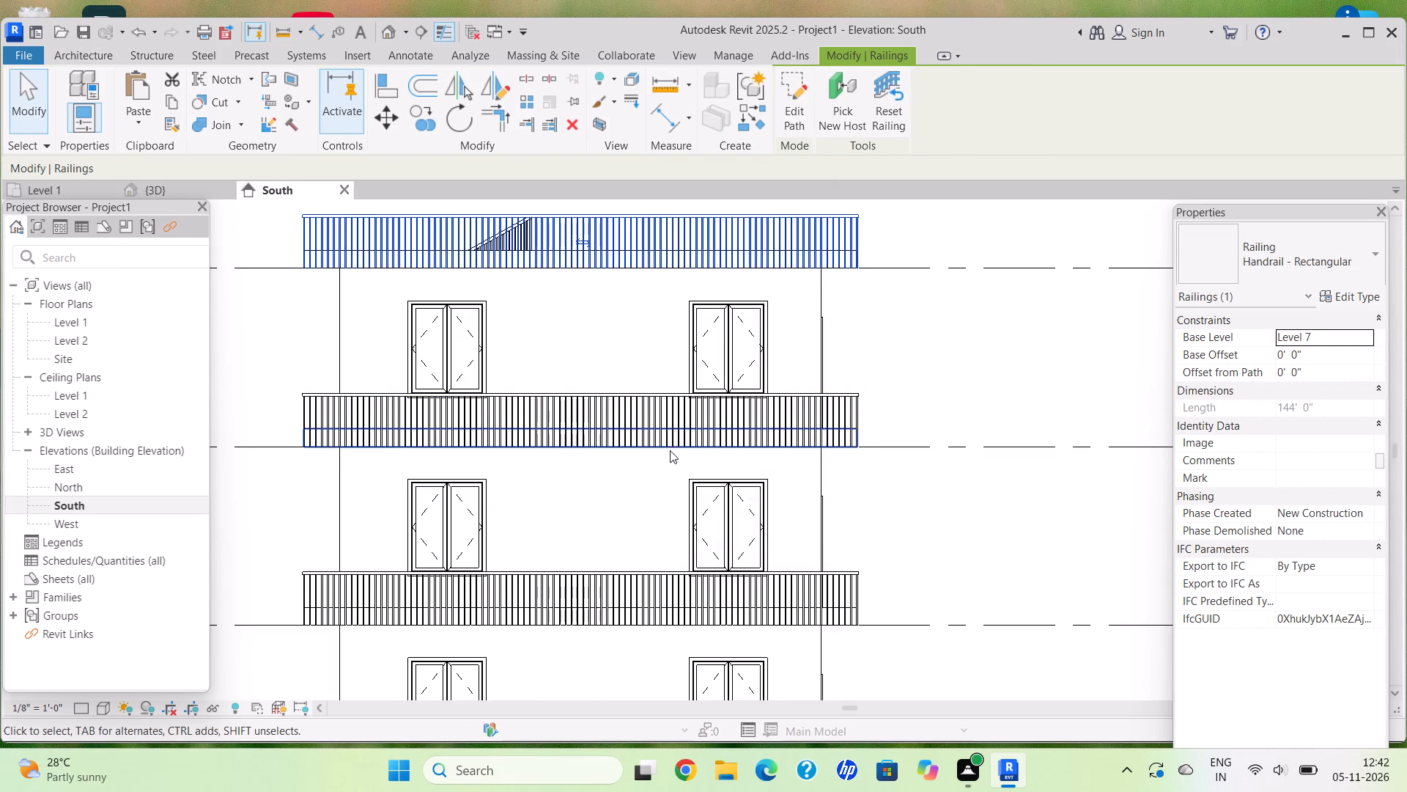
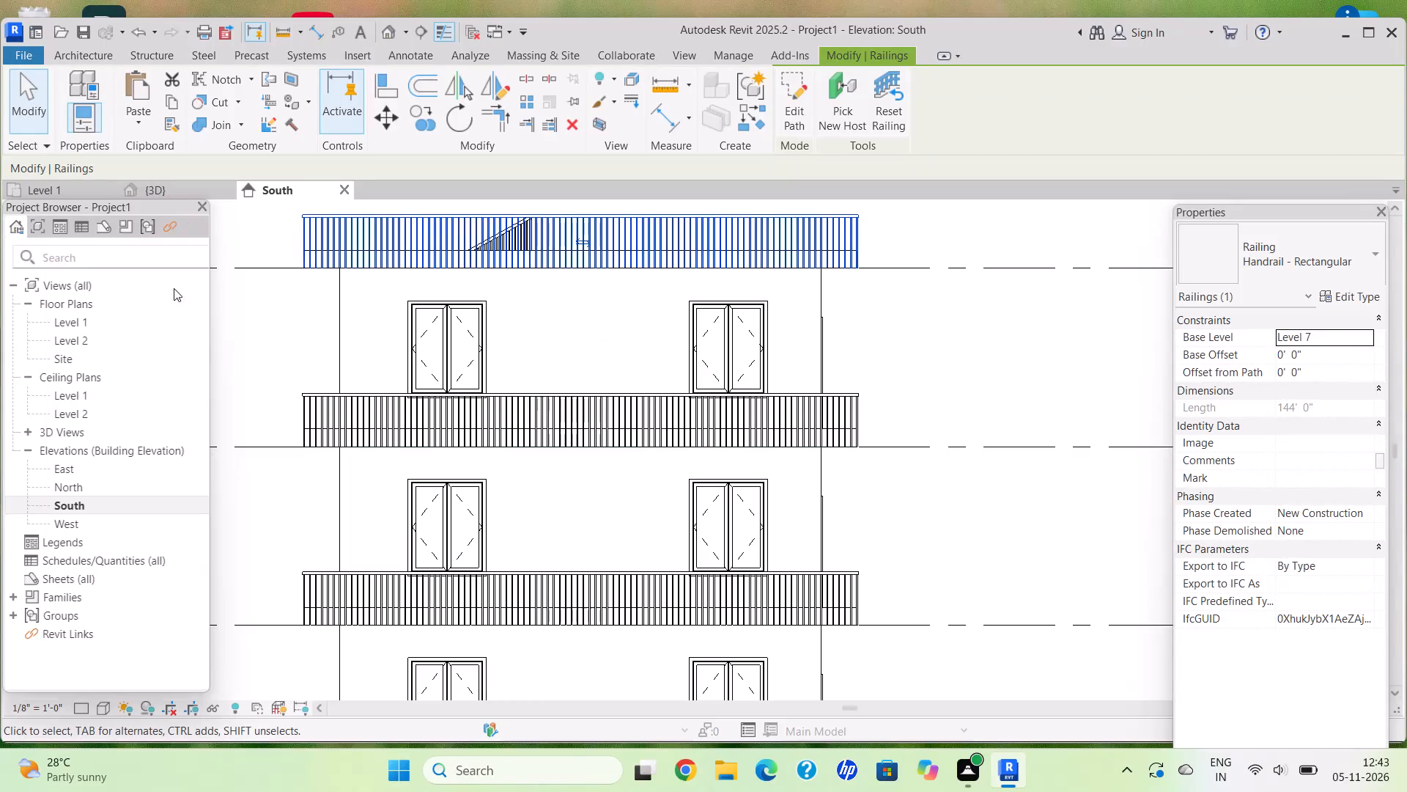
Switch to the 3D view and examine the whole multi-storey building with its roof slabs and railings.
{"action": "left_click", "coordinate": [161, 190]}
{"action": "scroll", "coordinate": [583, 409], "scroll_direction": "down", "scroll_amount": 3}
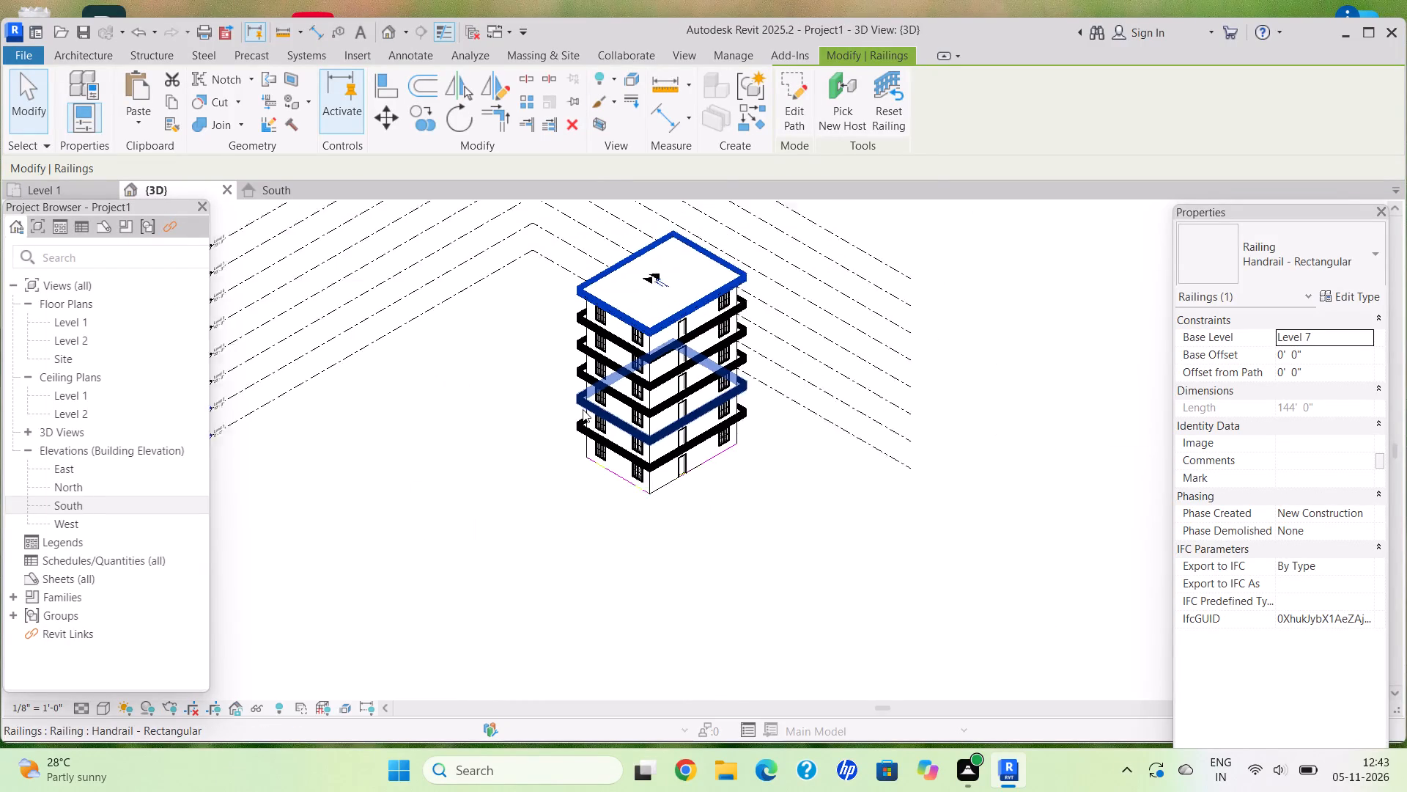
{"action": "middle_click_drag", "start_coordinate": [583, 409], "coordinate": [578, 422]}
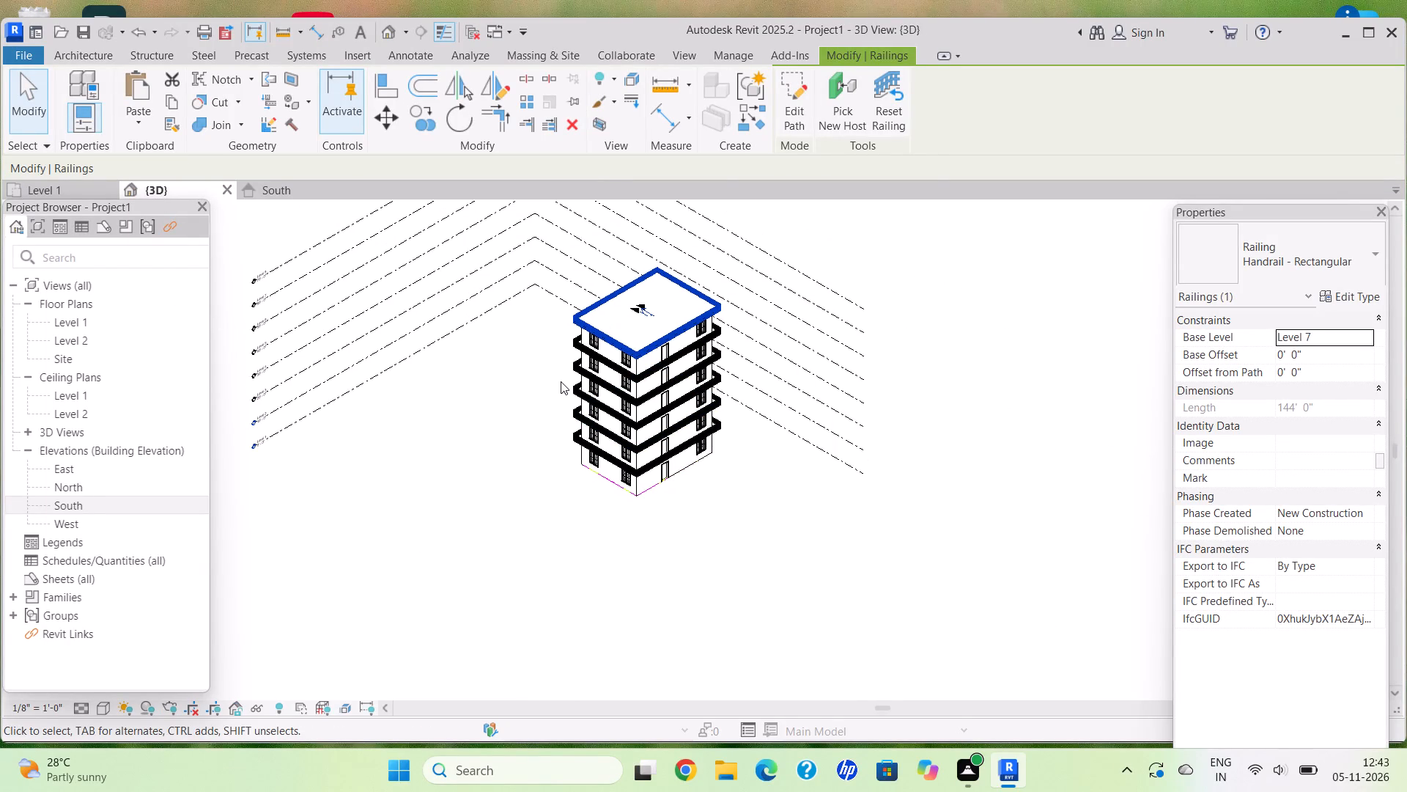
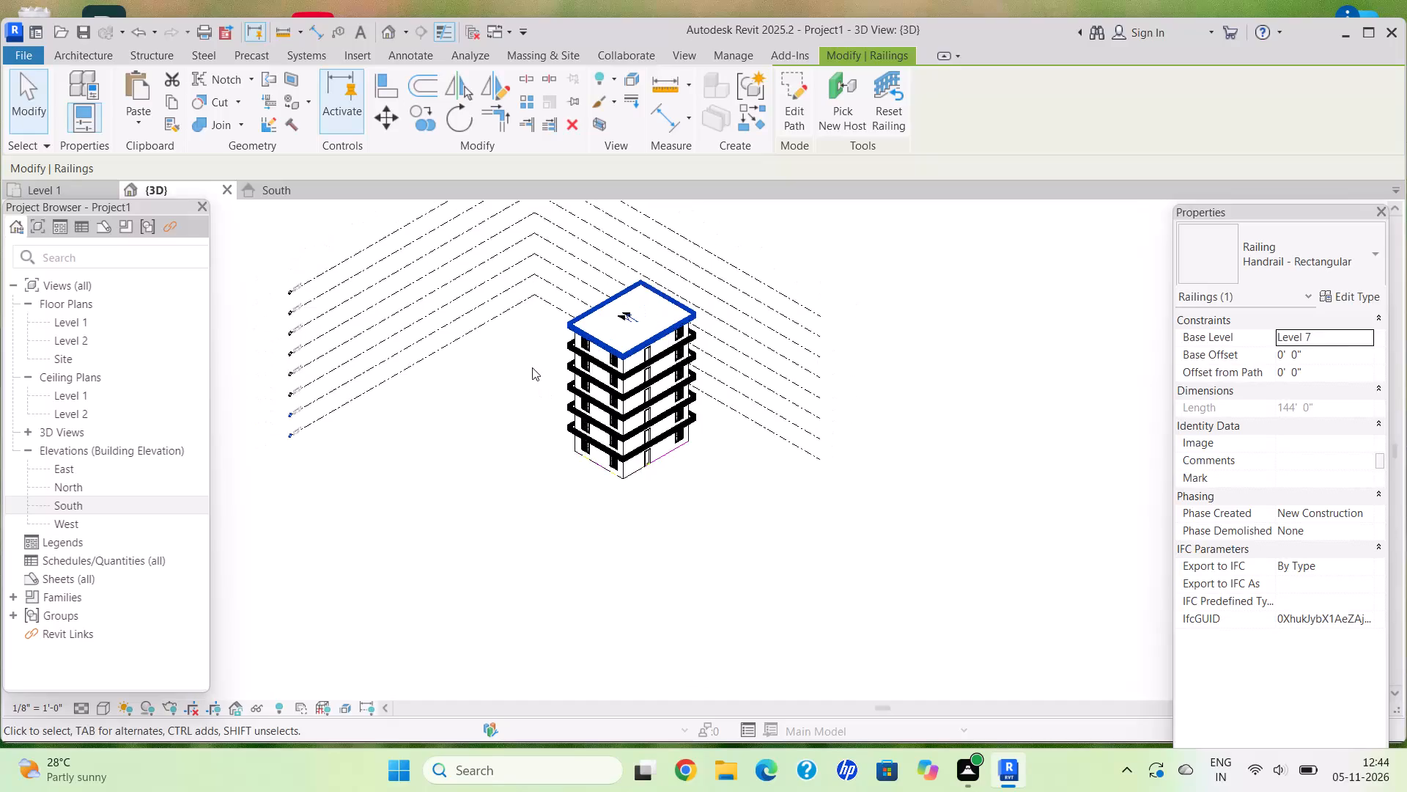
Return to the Level 1 floor plan and bring the whole house plan into view.
{"action": "middle_click_drag", "start_coordinate": [550, 399], "coordinate": [570, 433]}
{"action": "middle_click_drag", "start_coordinate": [579, 458], "coordinate": [582, 469]}
{"action": "left_click", "coordinate": [61, 180]}
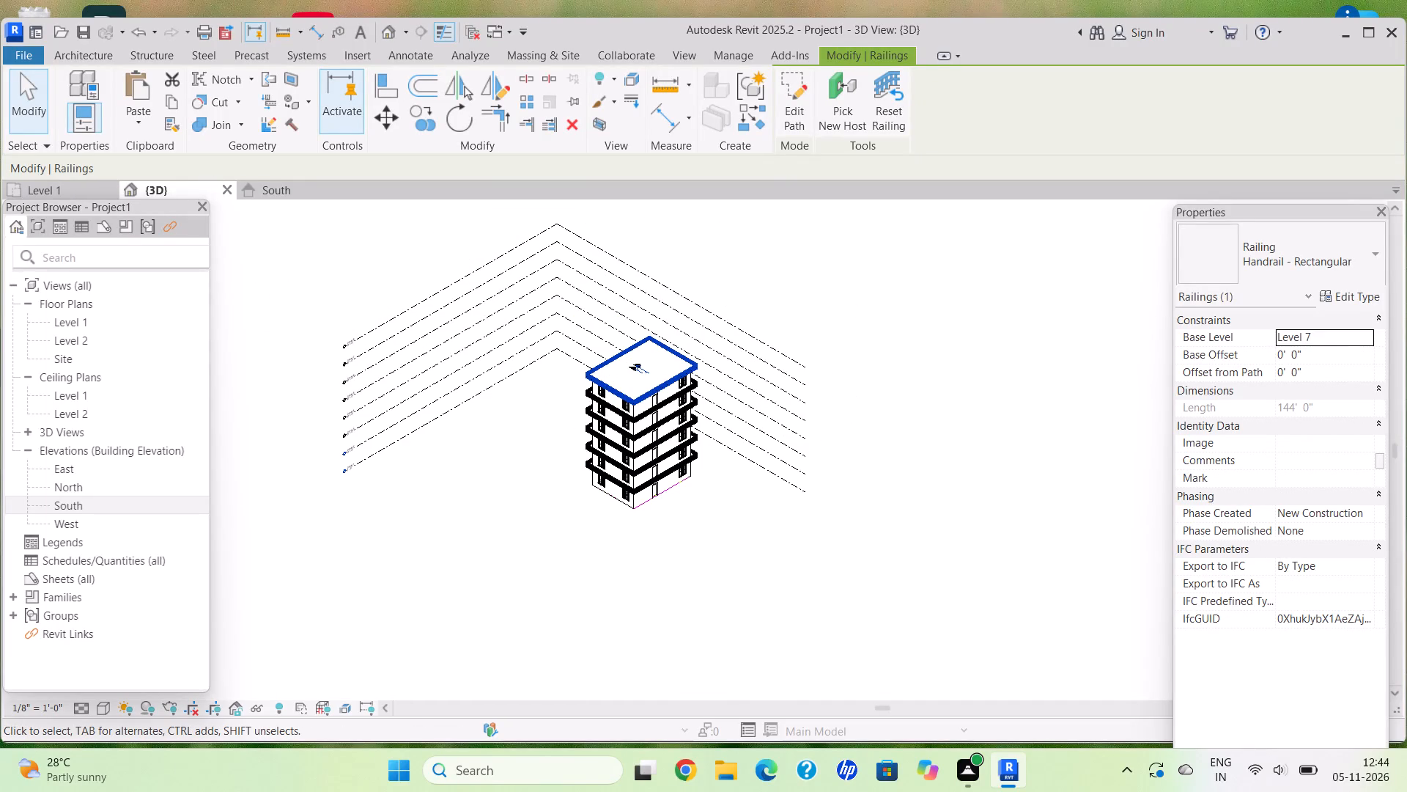
{"action": "left_click", "coordinate": [84, 186]}
{"action": "scroll", "coordinate": [671, 364], "scroll_direction": "down", "scroll_amount": 6}
{"action": "middle_click_drag", "start_coordinate": [676, 363], "coordinate": [657, 381]}
{"action": "scroll", "coordinate": [671, 381], "scroll_direction": "up", "scroll_amount": 1}
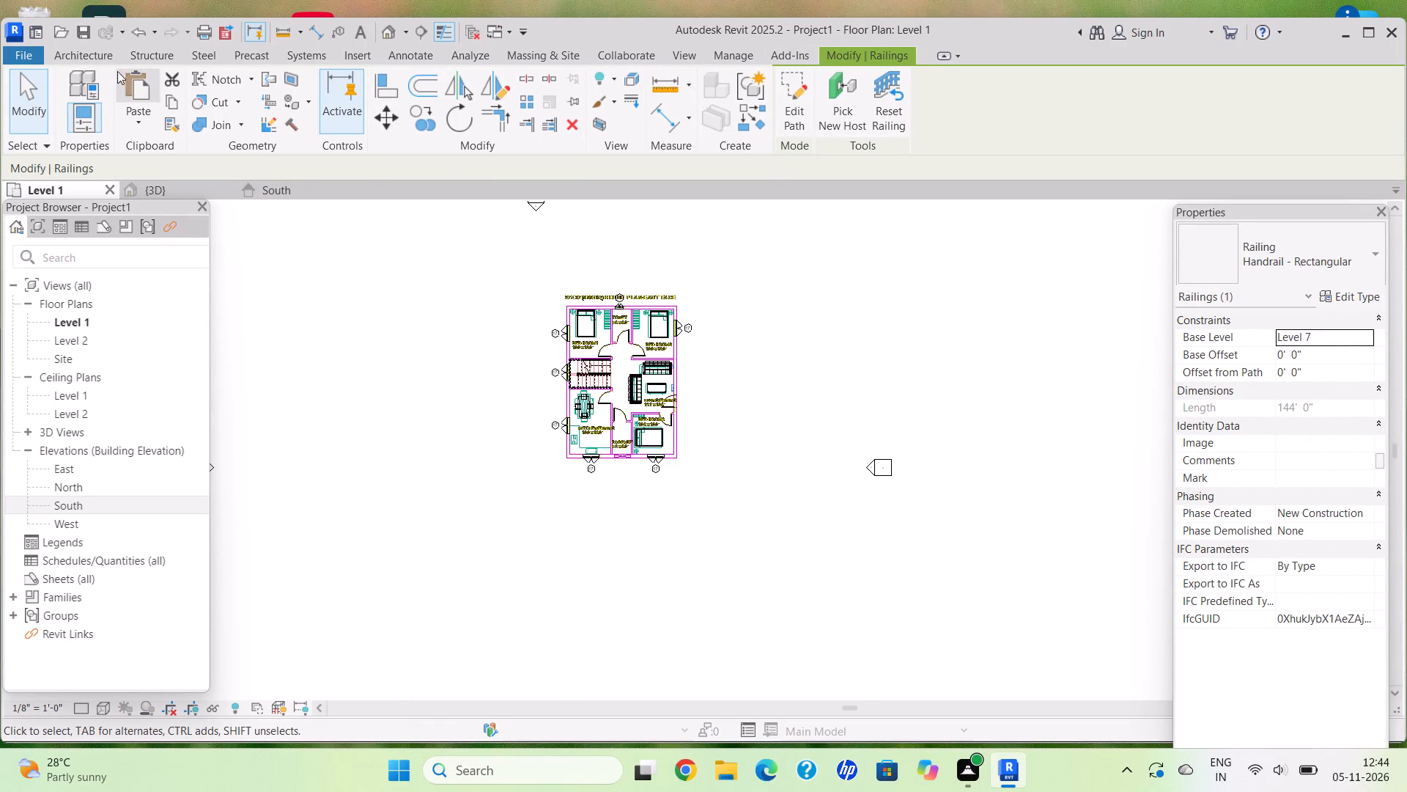
Draw a closed rectangle of Generic - 8" walls, 10' high and about 67' by 56', around the house plan.
{"action": "left_click", "coordinate": [101, 50]}
{"action": "left_click", "coordinate": [67, 132]}
{"action": "left_click", "coordinate": [108, 158]}
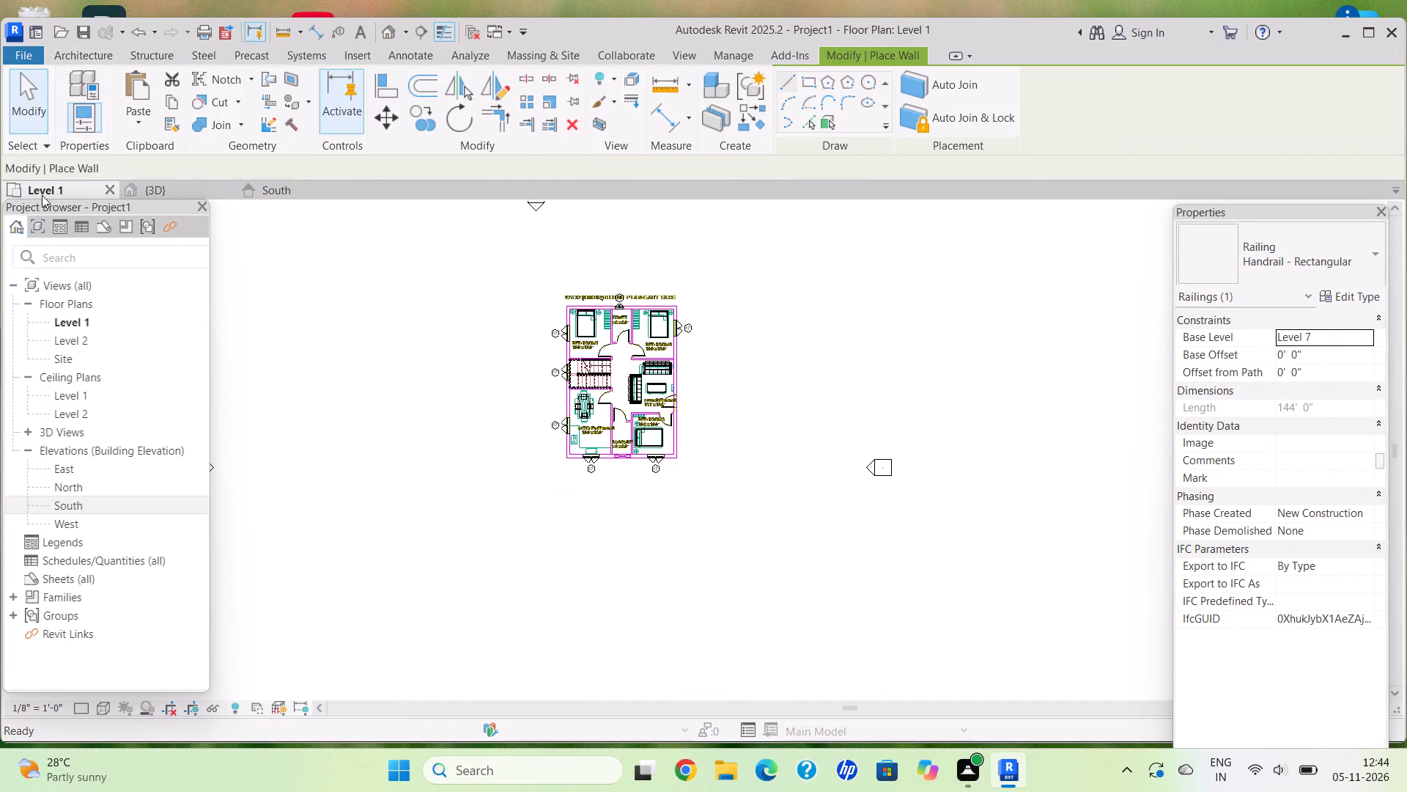
{"action": "left_click", "coordinate": [49, 187]}
{"action": "scroll", "coordinate": [525, 304], "scroll_direction": "down", "scroll_amount": 5}
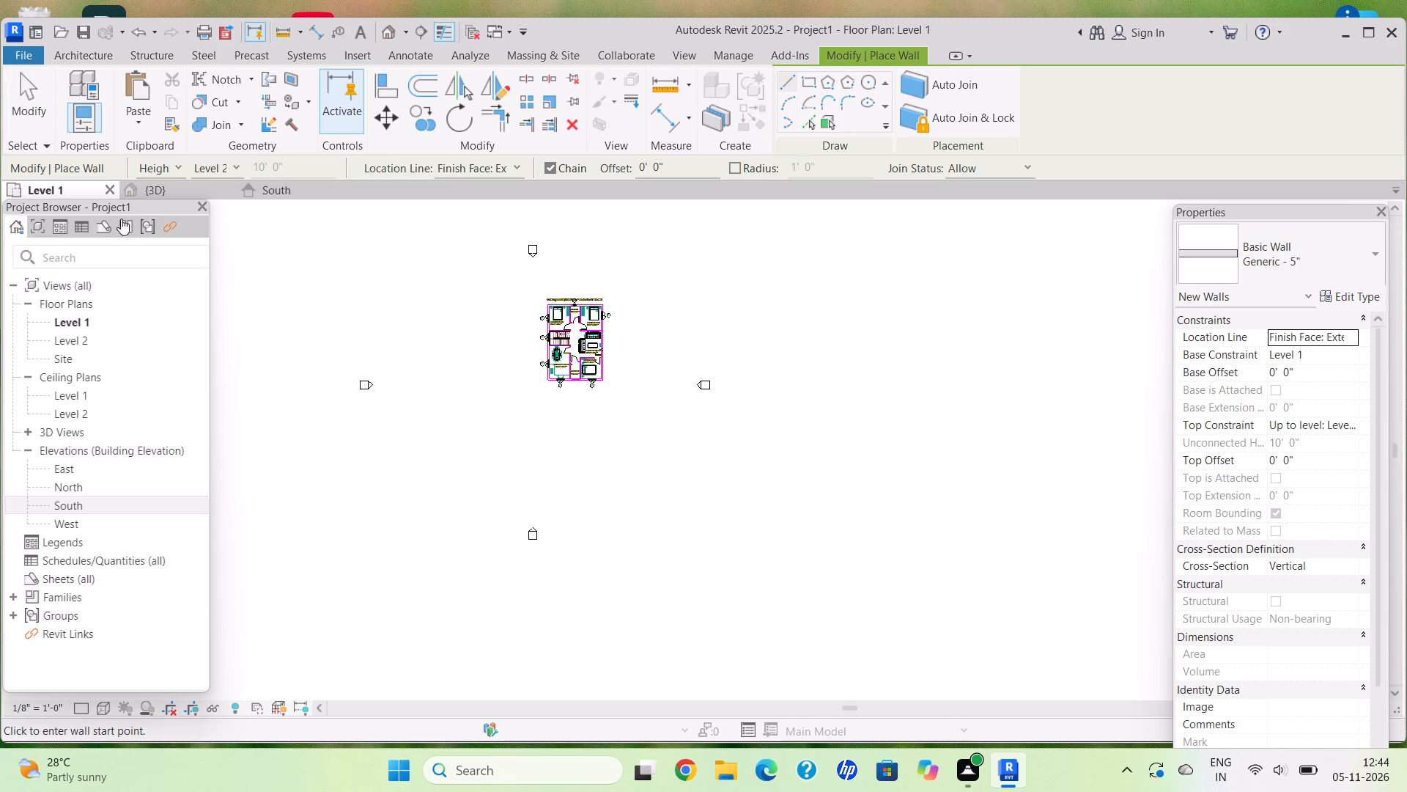
{"action": "left_click", "coordinate": [1296, 262]}
{"action": "left_click", "coordinate": [1252, 444]}
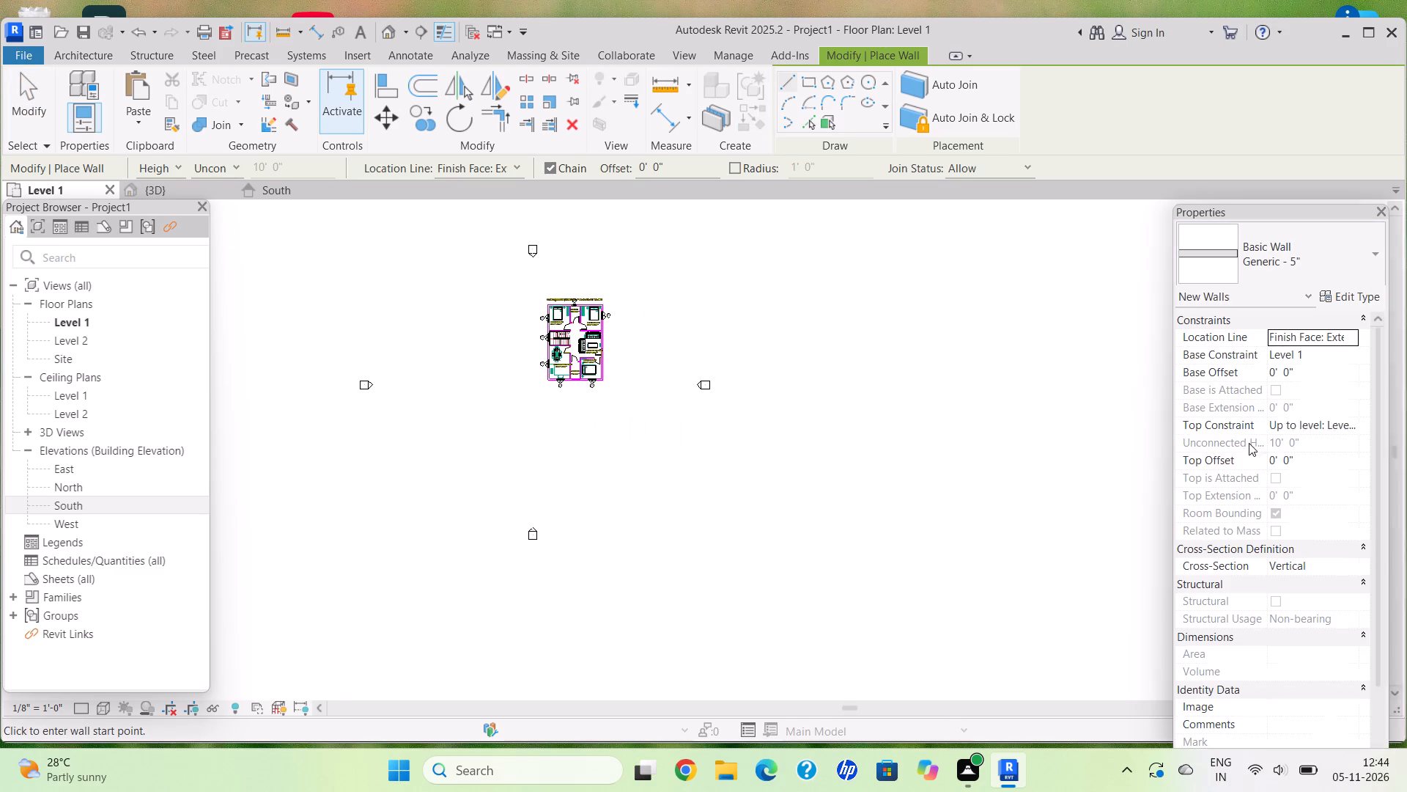
{"action": "left_click", "coordinate": [502, 285]}
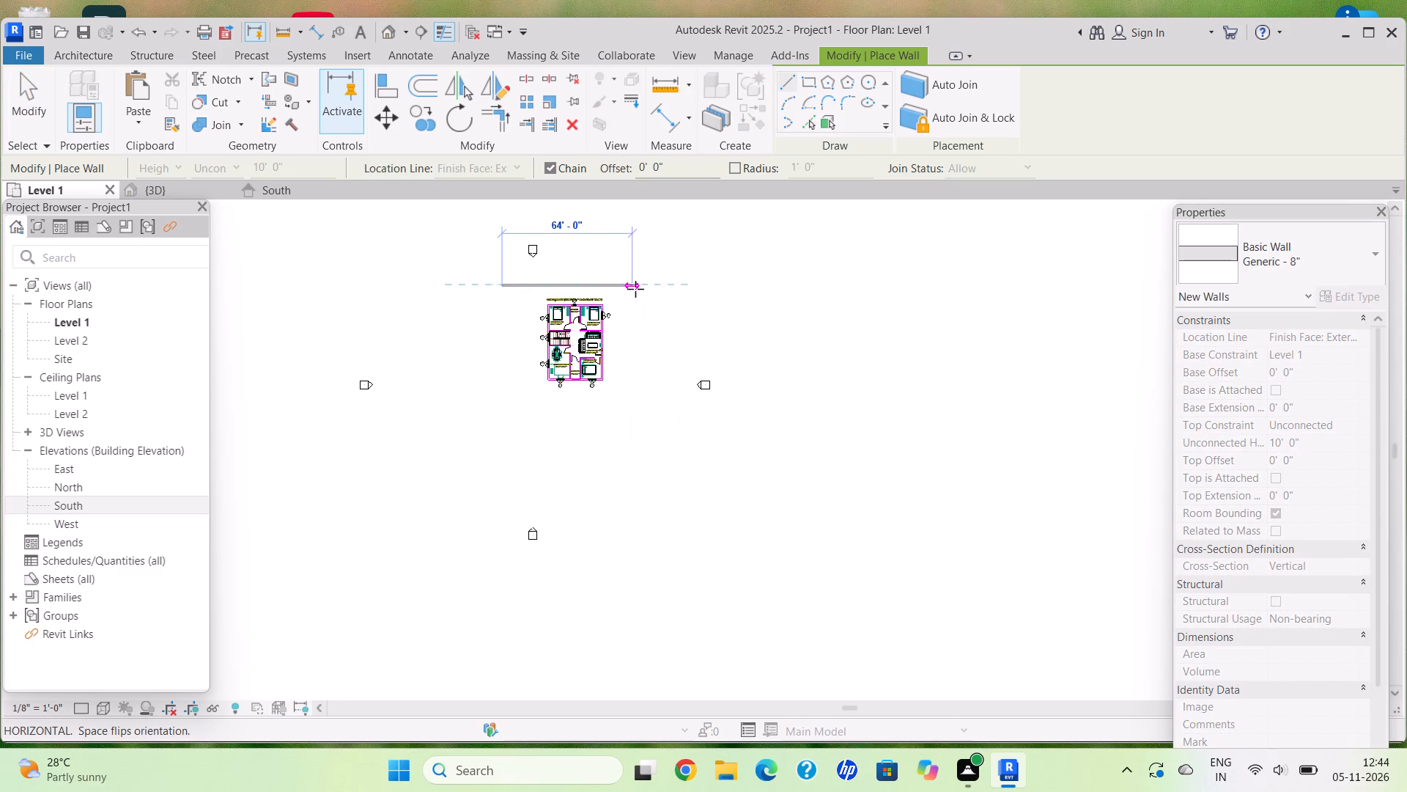
{"action": "left_click", "coordinate": [644, 285]}
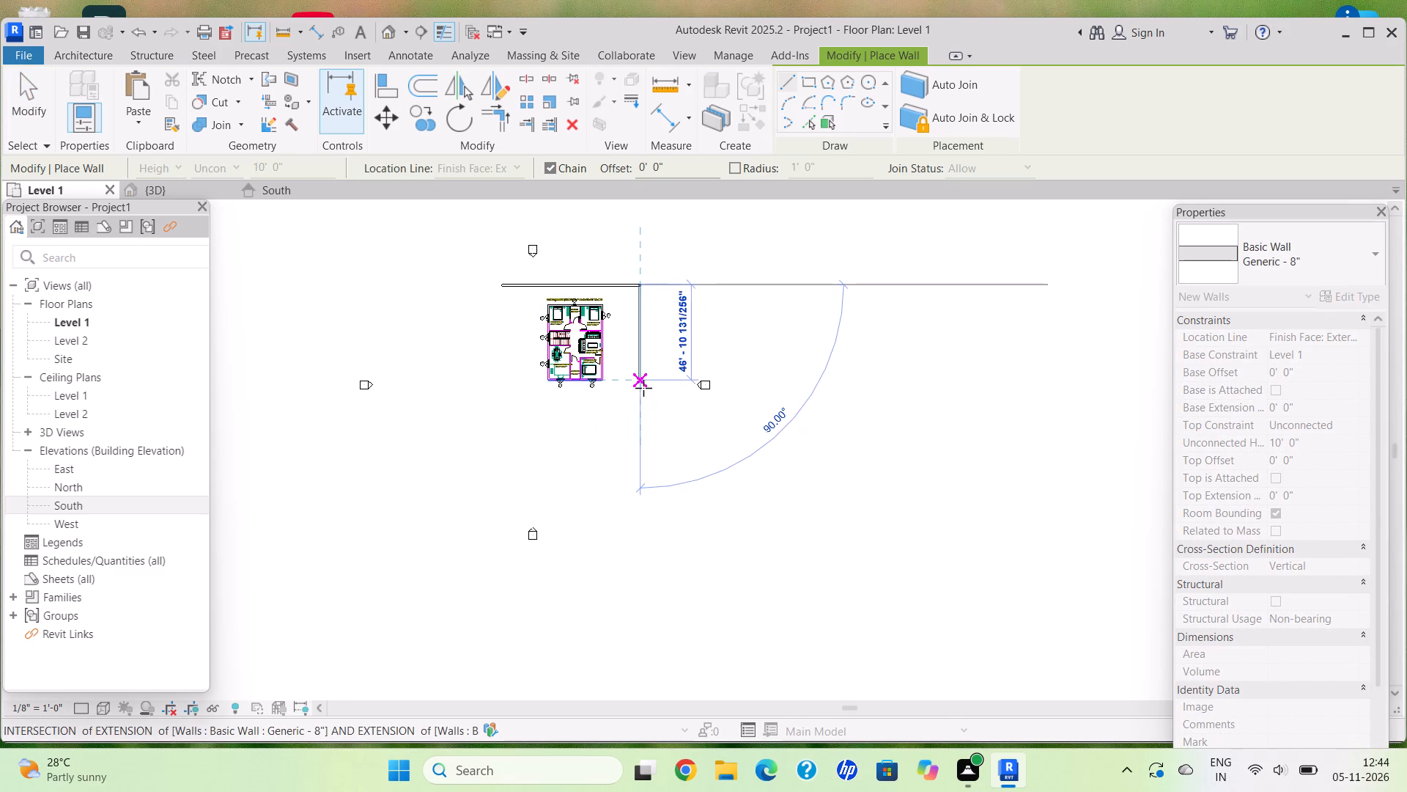
{"action": "left_click", "coordinate": [643, 400]}
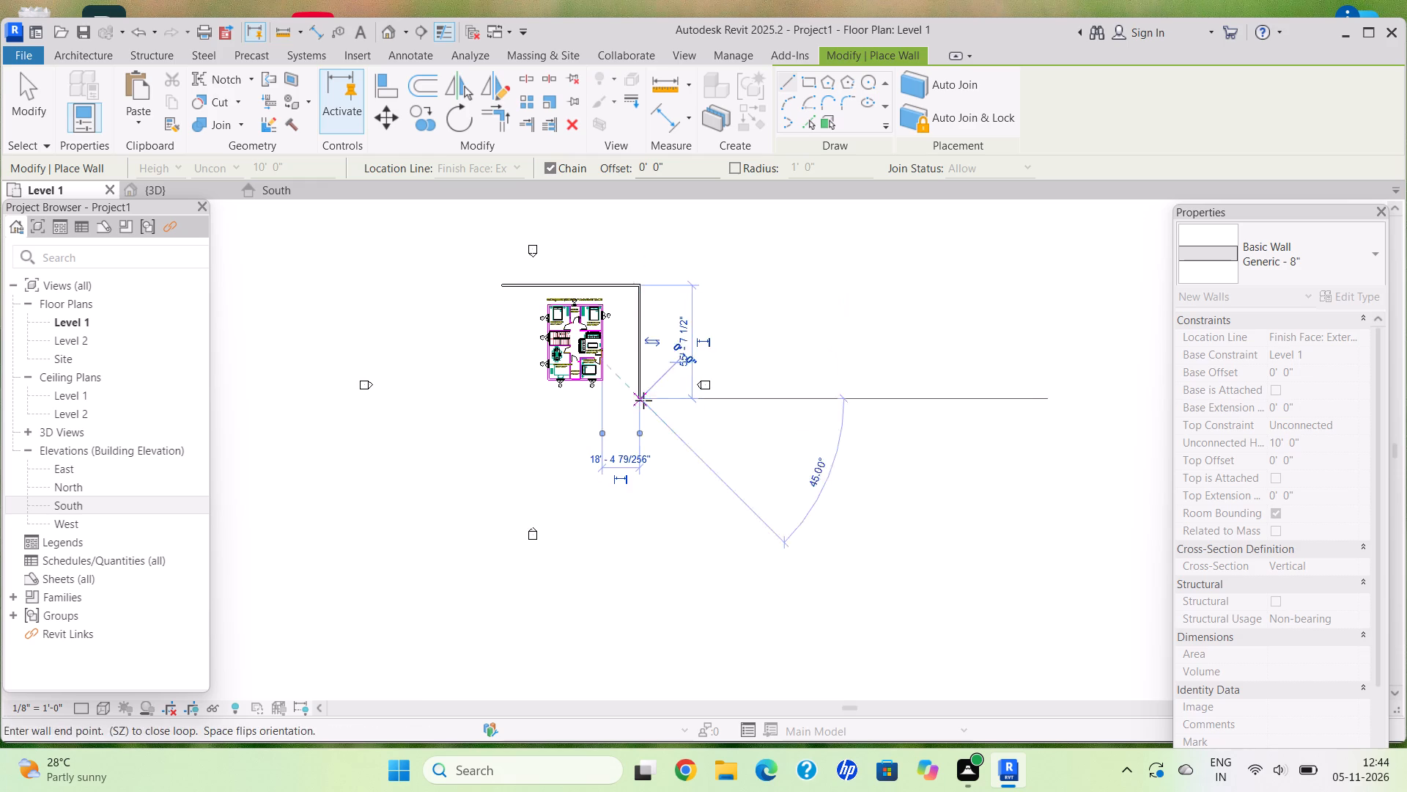
{"action": "left_click", "coordinate": [501, 403]}
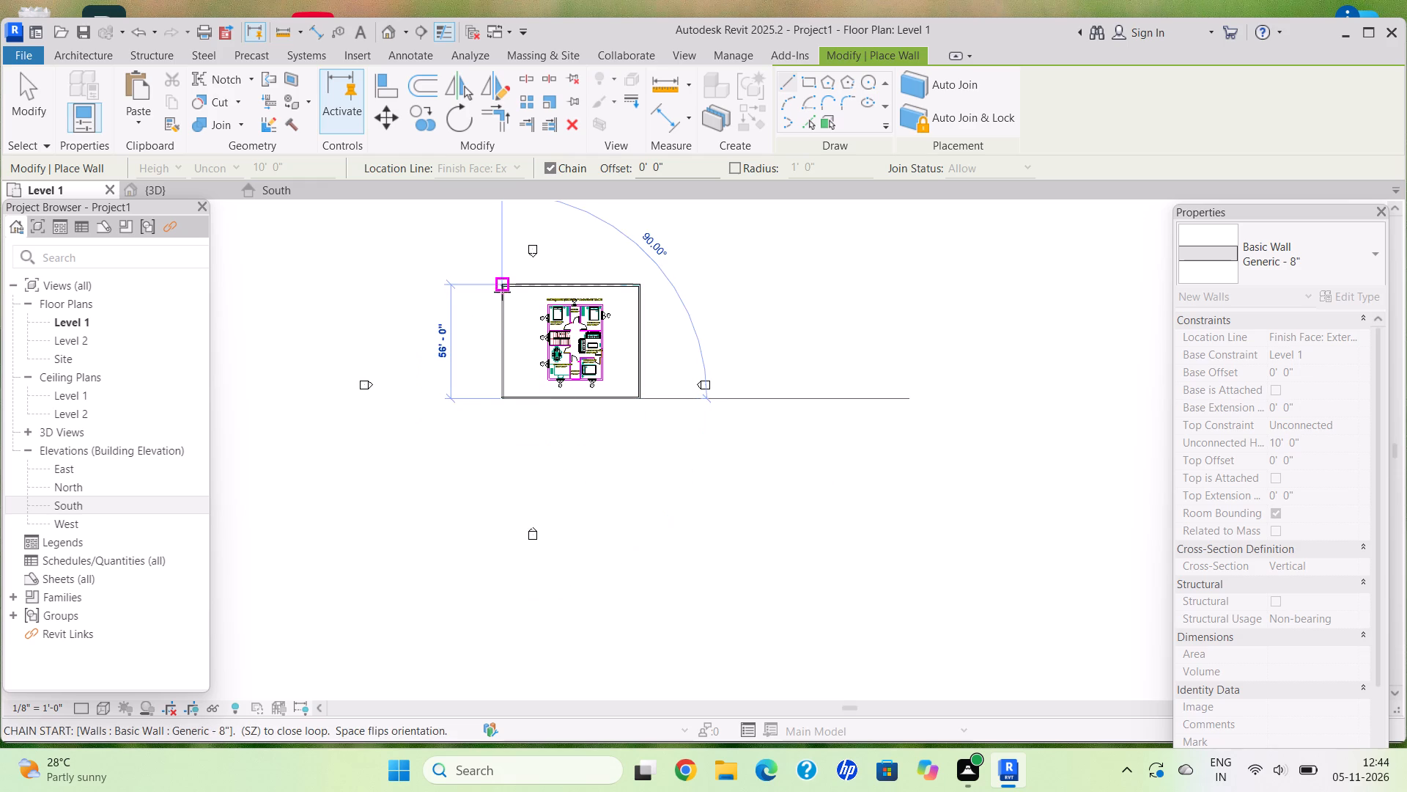
{"action": "left_click", "coordinate": [502, 286]}
{"action": "key", "text": "Escape"}
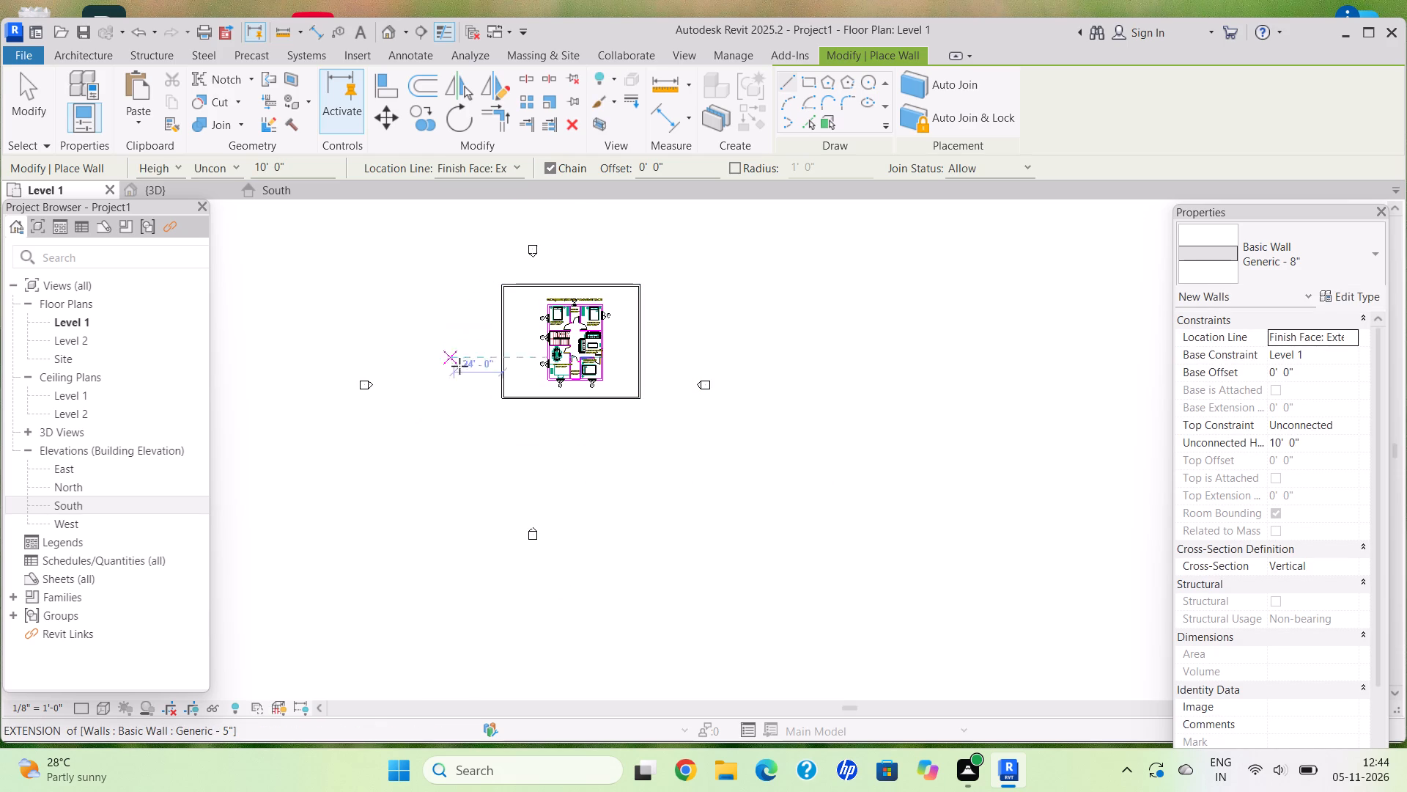
Move the north wall of the surrounding enclosure 4' outward, away from the house.
{"action": "scroll", "coordinate": [543, 400], "scroll_direction": "down", "scroll_amount": 1}
{"action": "middle_click", "coordinate": [557, 408]}
{"action": "middle_click_drag", "start_coordinate": [564, 414], "coordinate": [608, 439]}
{"action": "scroll", "coordinate": [627, 344], "scroll_direction": "up", "scroll_amount": 6}
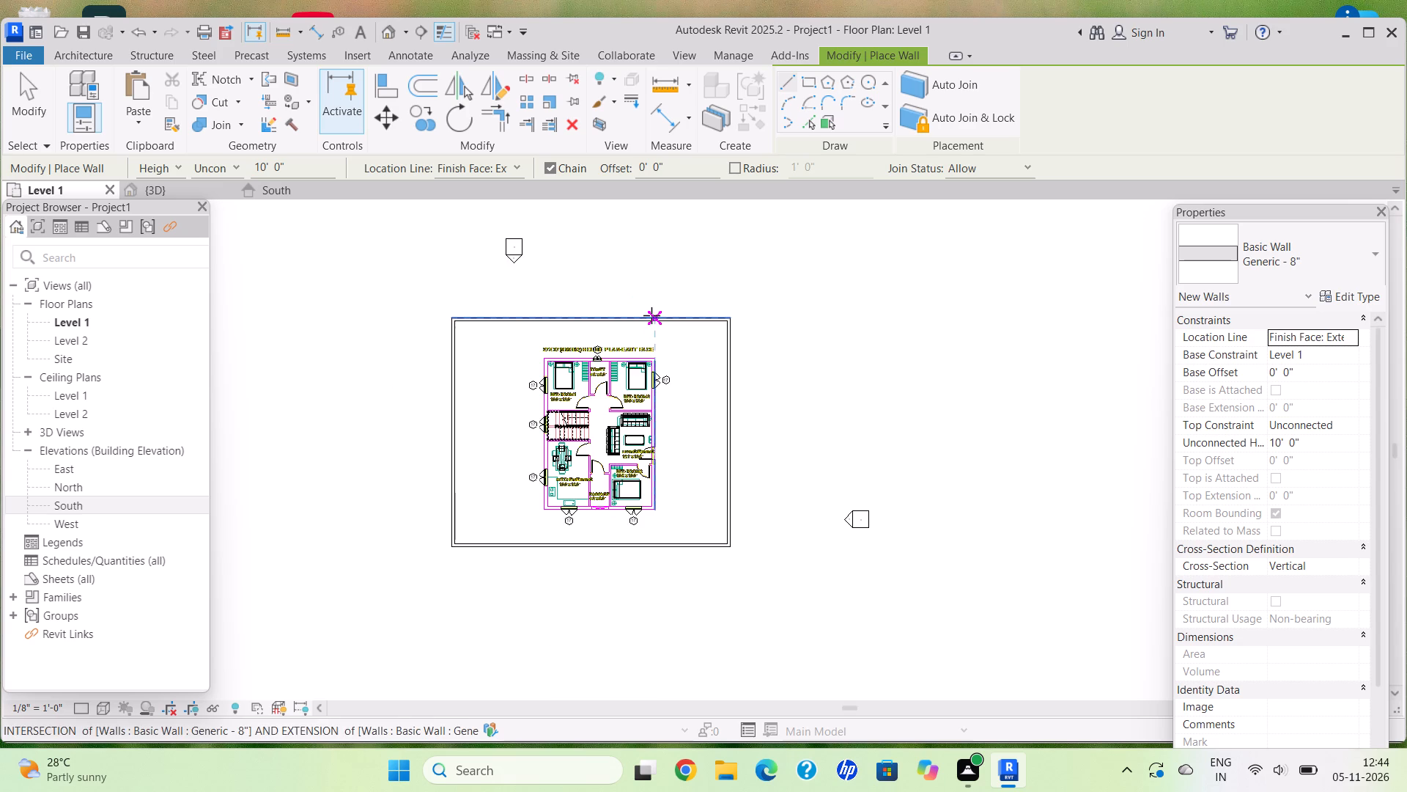
{"action": "key", "text": "Escape"}
{"action": "left_click", "coordinate": [651, 315]}
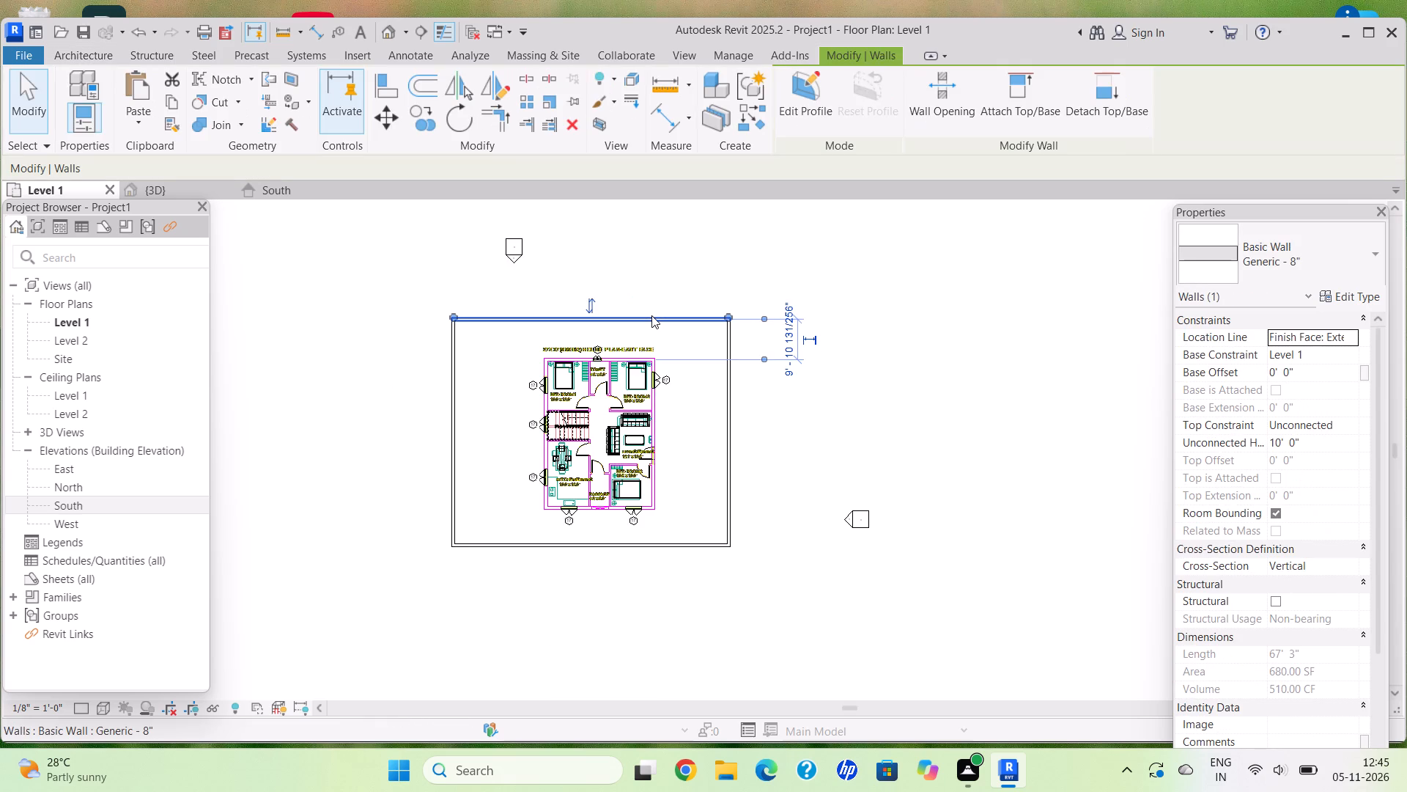
{"action": "key", "text": "Up"}
{"action": "key", "text": "Up"}
{"action": "key", "text": "Up"}
{"action": "key", "text": "Up"}
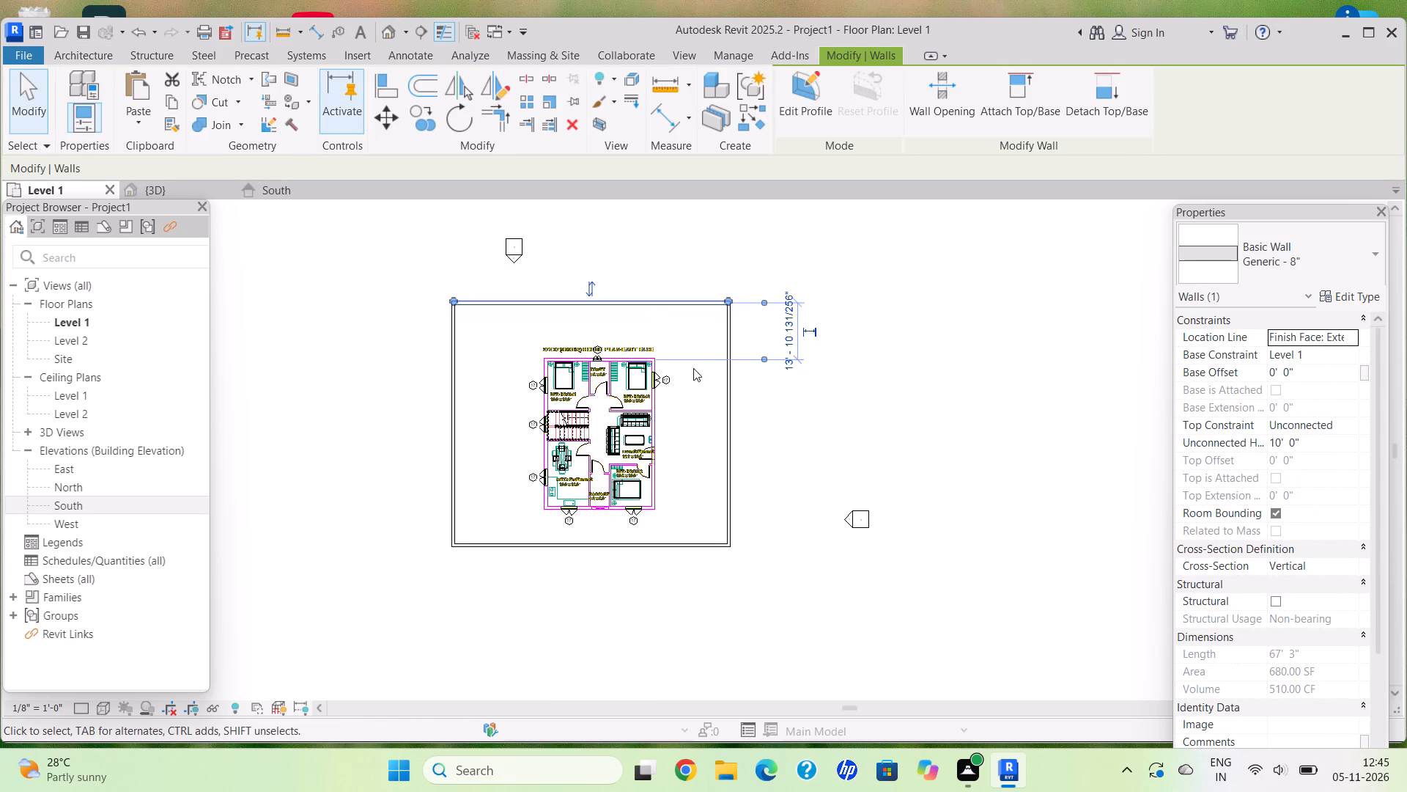
Move the east wall of the surrounding enclosure 1' outward, away from the house.
{"action": "left_click", "coordinate": [729, 408]}
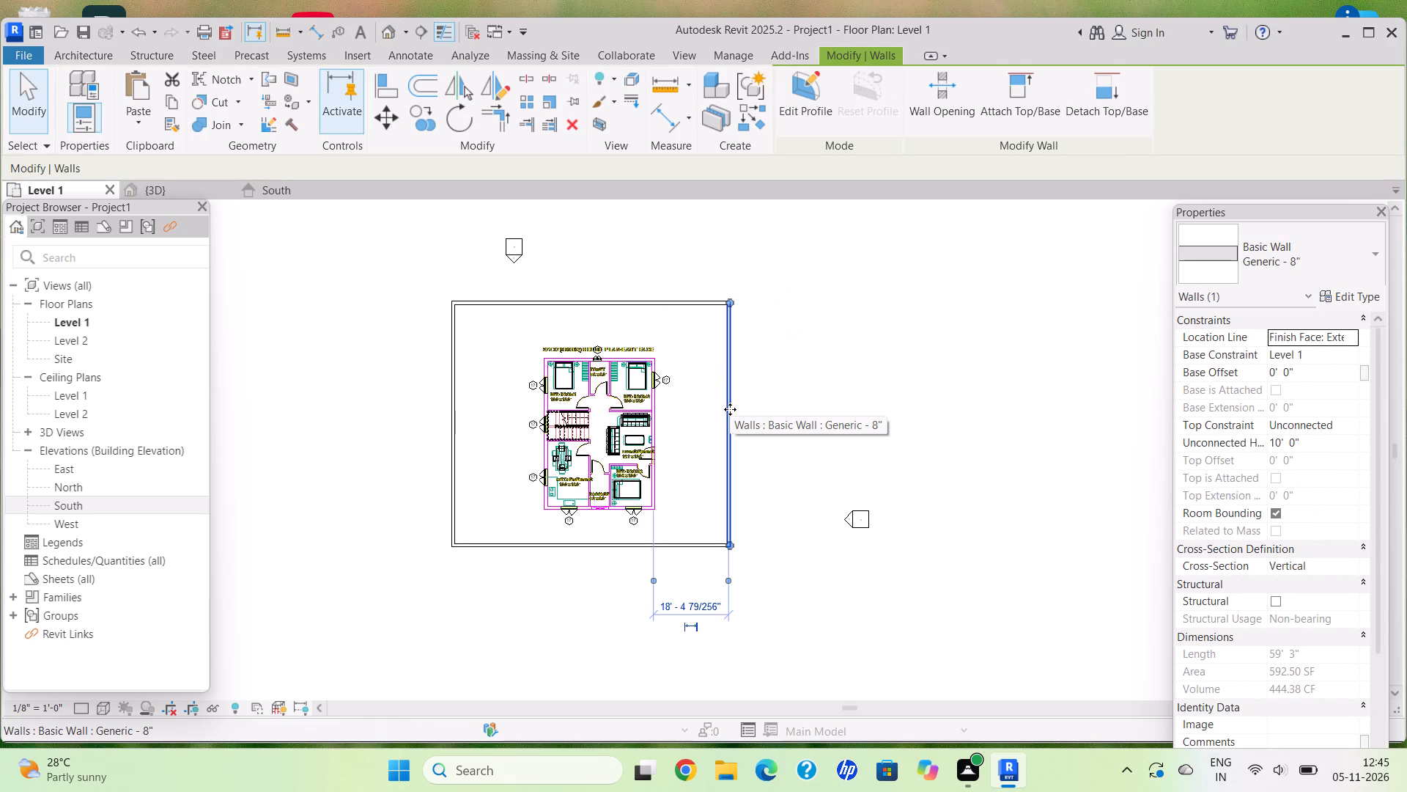
{"action": "key", "text": "Right"}
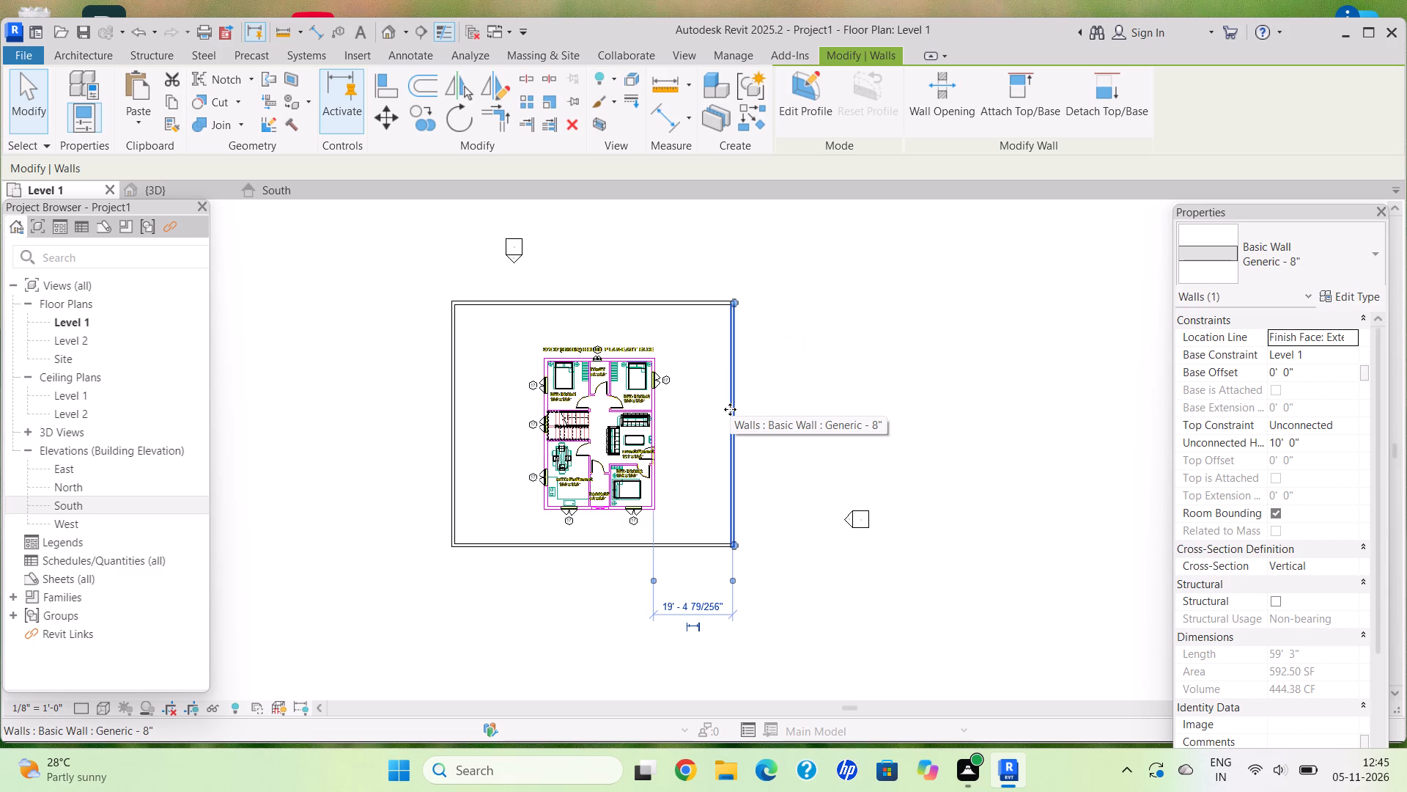
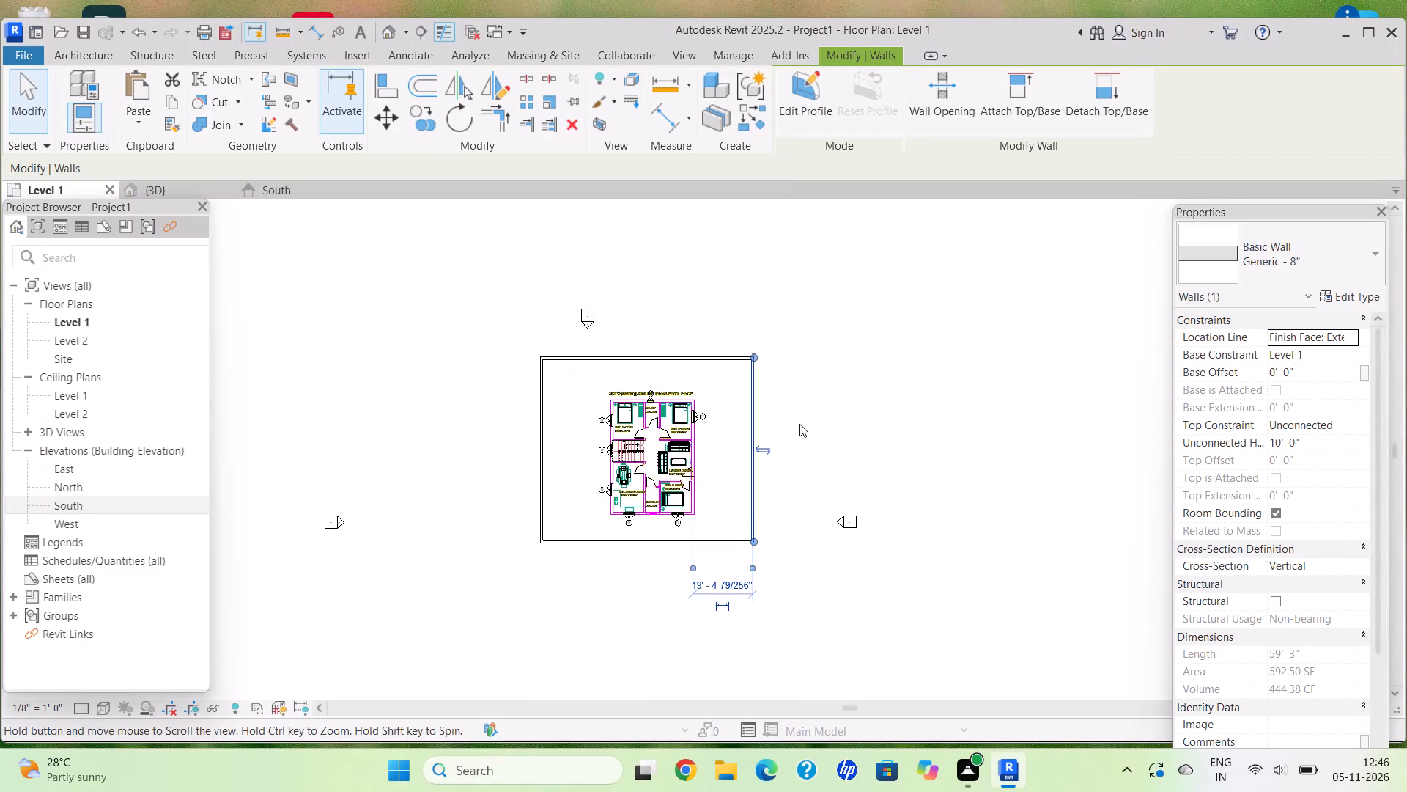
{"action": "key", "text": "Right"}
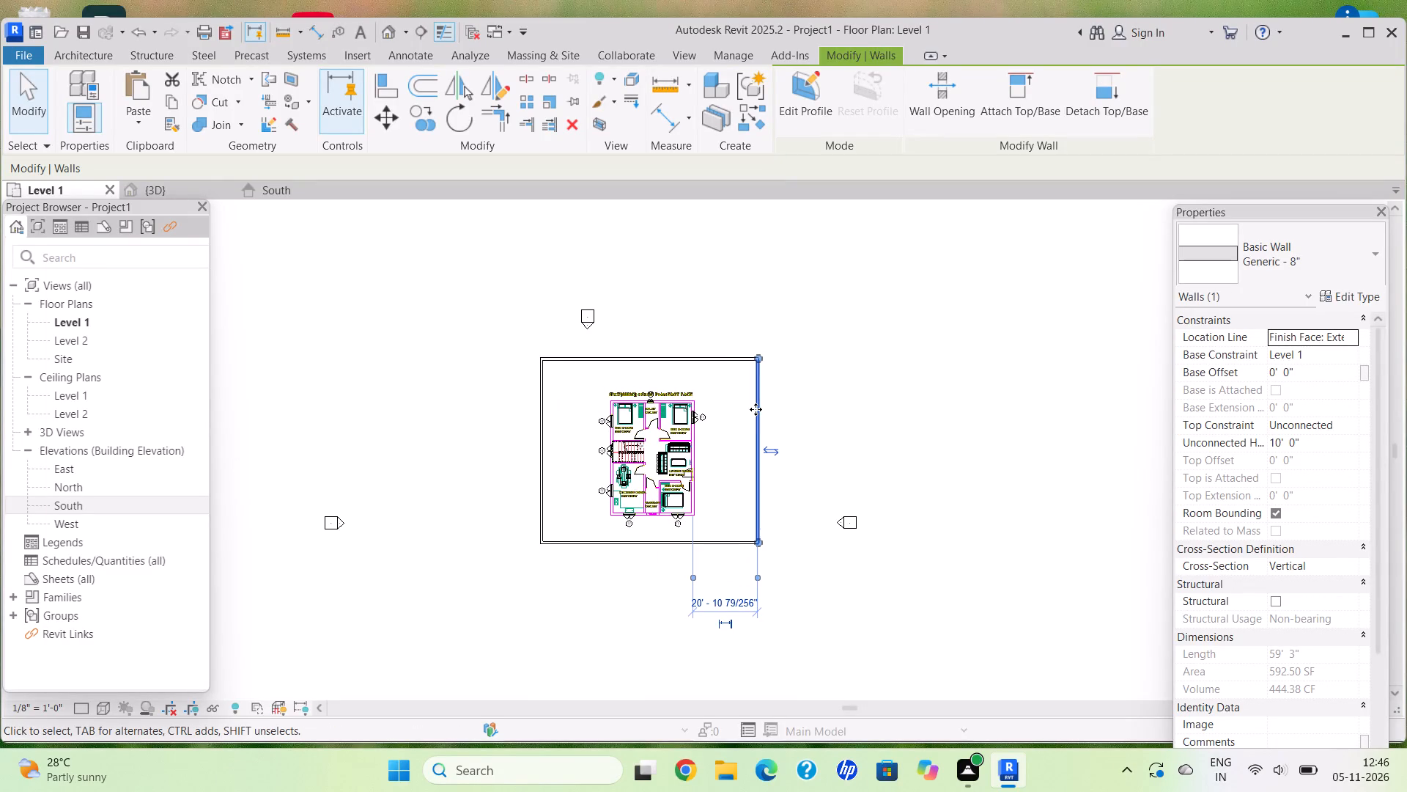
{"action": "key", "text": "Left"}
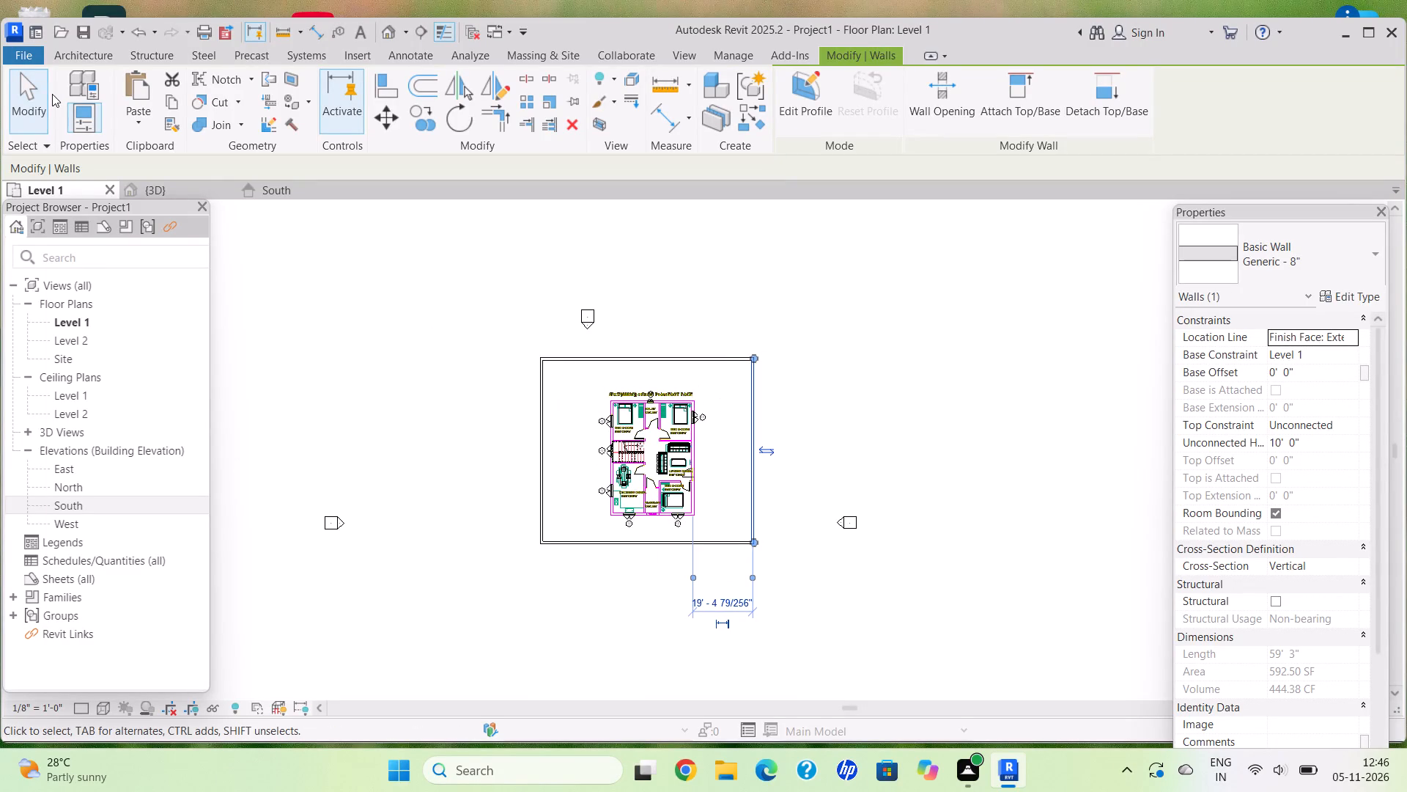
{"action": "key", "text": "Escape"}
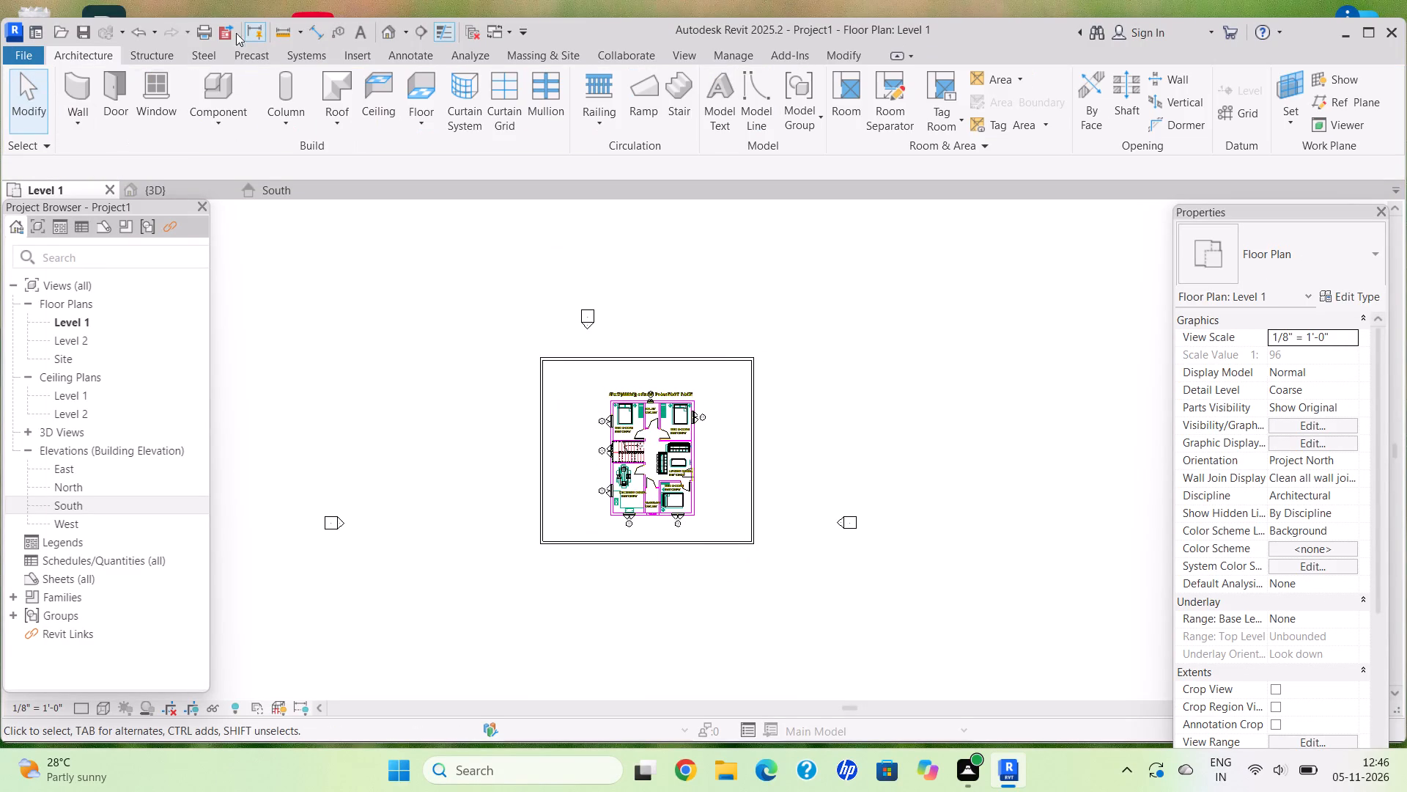
Switch to the 3D view and start sketching a toposolid boundary on Level 1.
{"action": "scroll", "coordinate": [346, 294], "scroll_direction": "down", "scroll_amount": 1}
{"action": "left_click", "coordinate": [181, 182]}
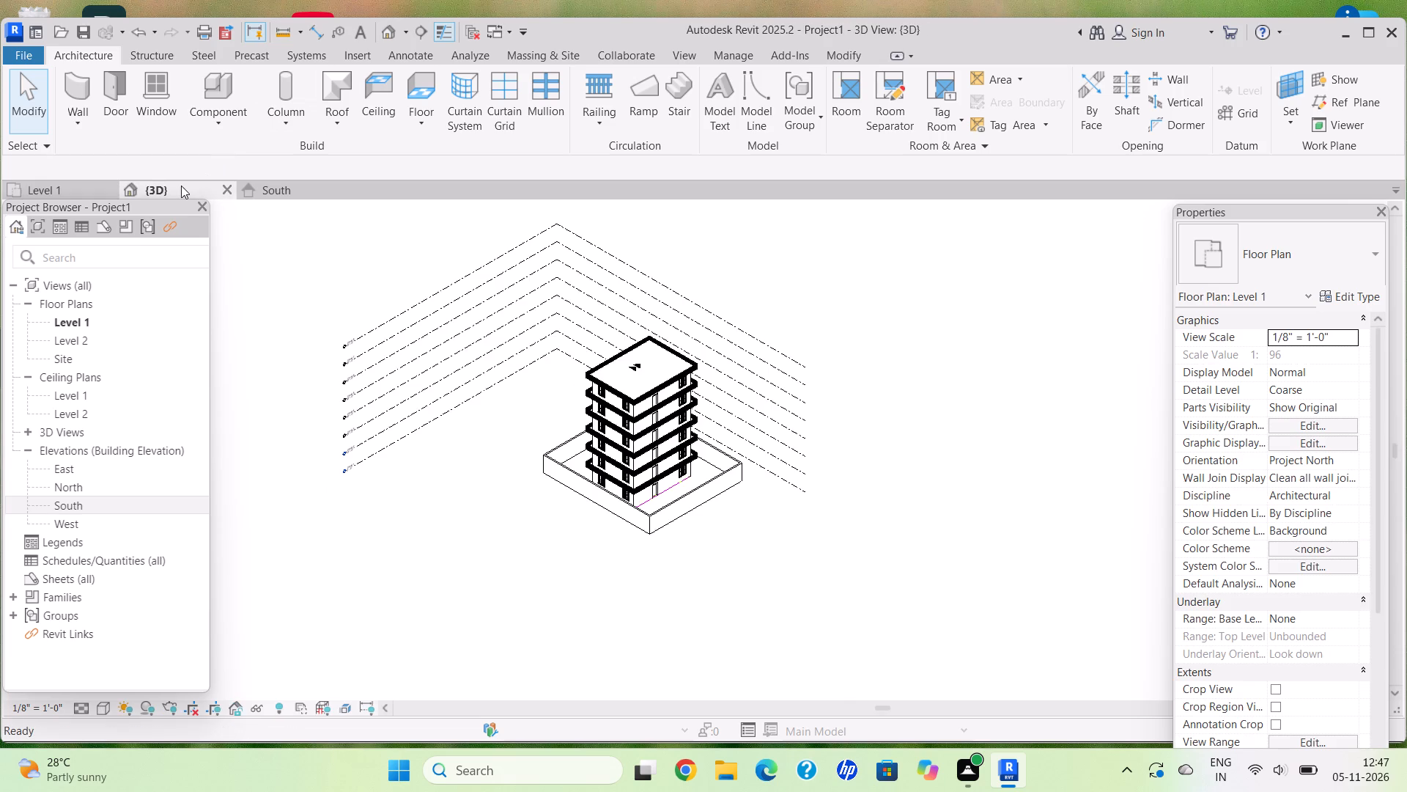
{"action": "left_click", "coordinate": [550, 52]}
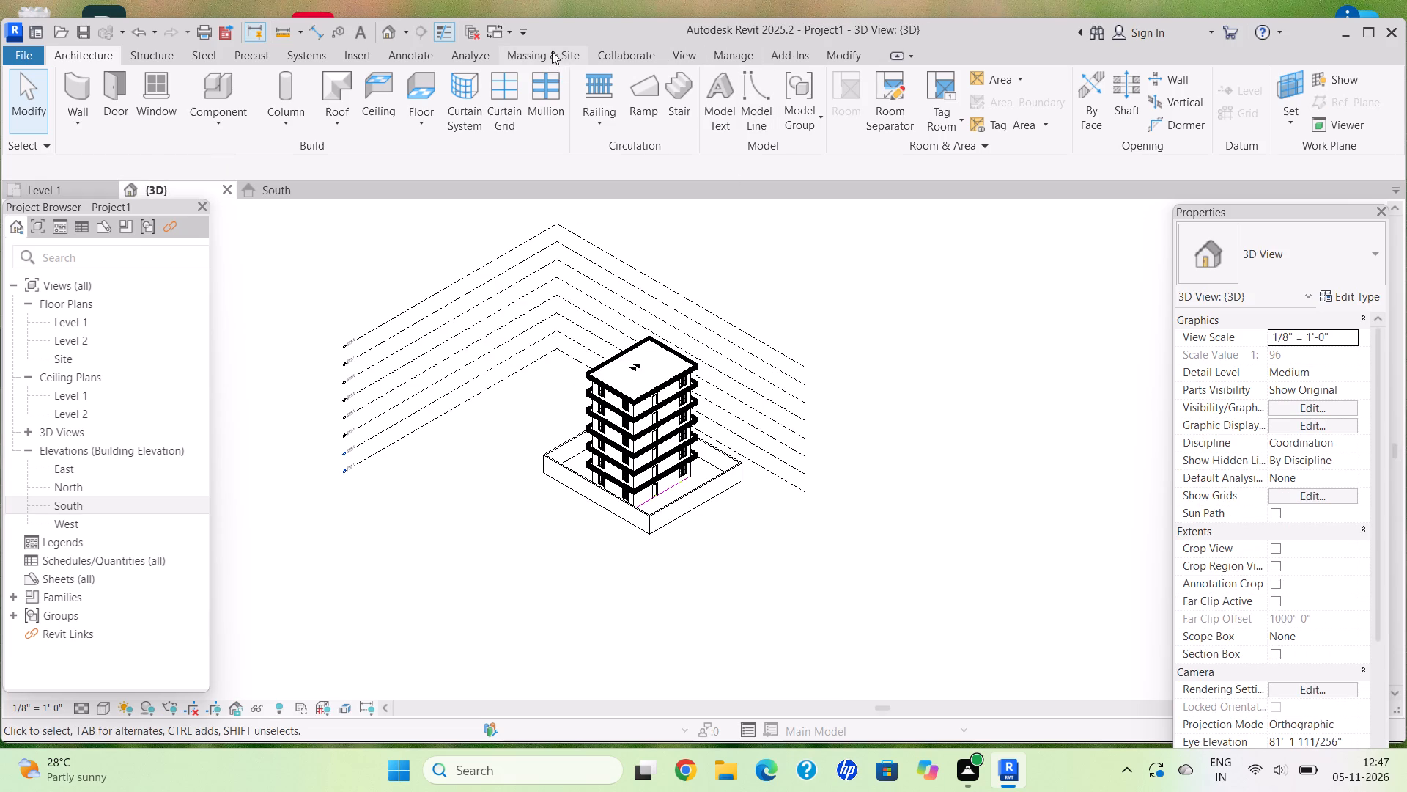
{"action": "left_click", "coordinate": [517, 123]}
{"action": "left_click", "coordinate": [563, 154]}
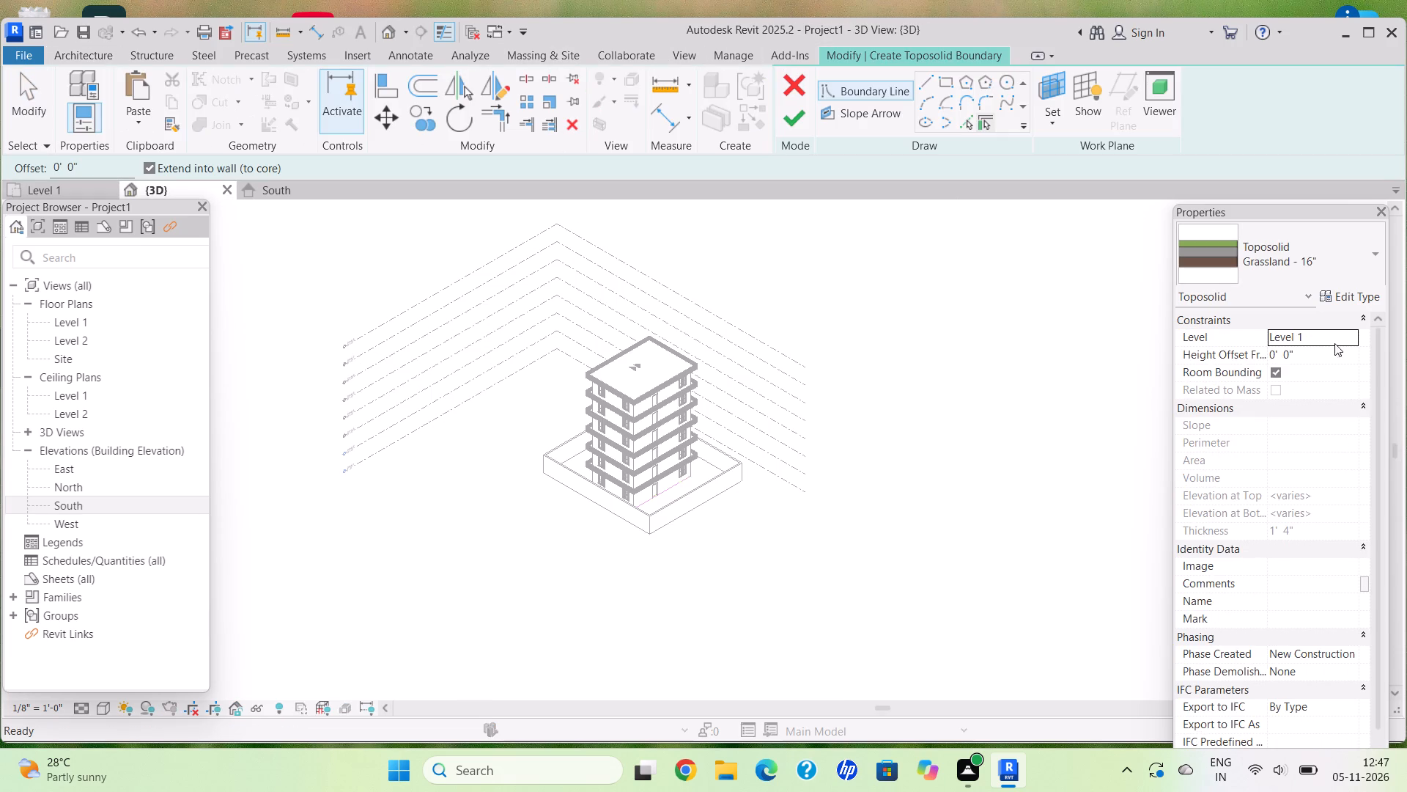
Set the Grass, Gravel and Earth layers of the Grassland - 16" toposolid type to 2" thick each and apply the type changes.
{"action": "left_click", "coordinate": [1359, 297]}
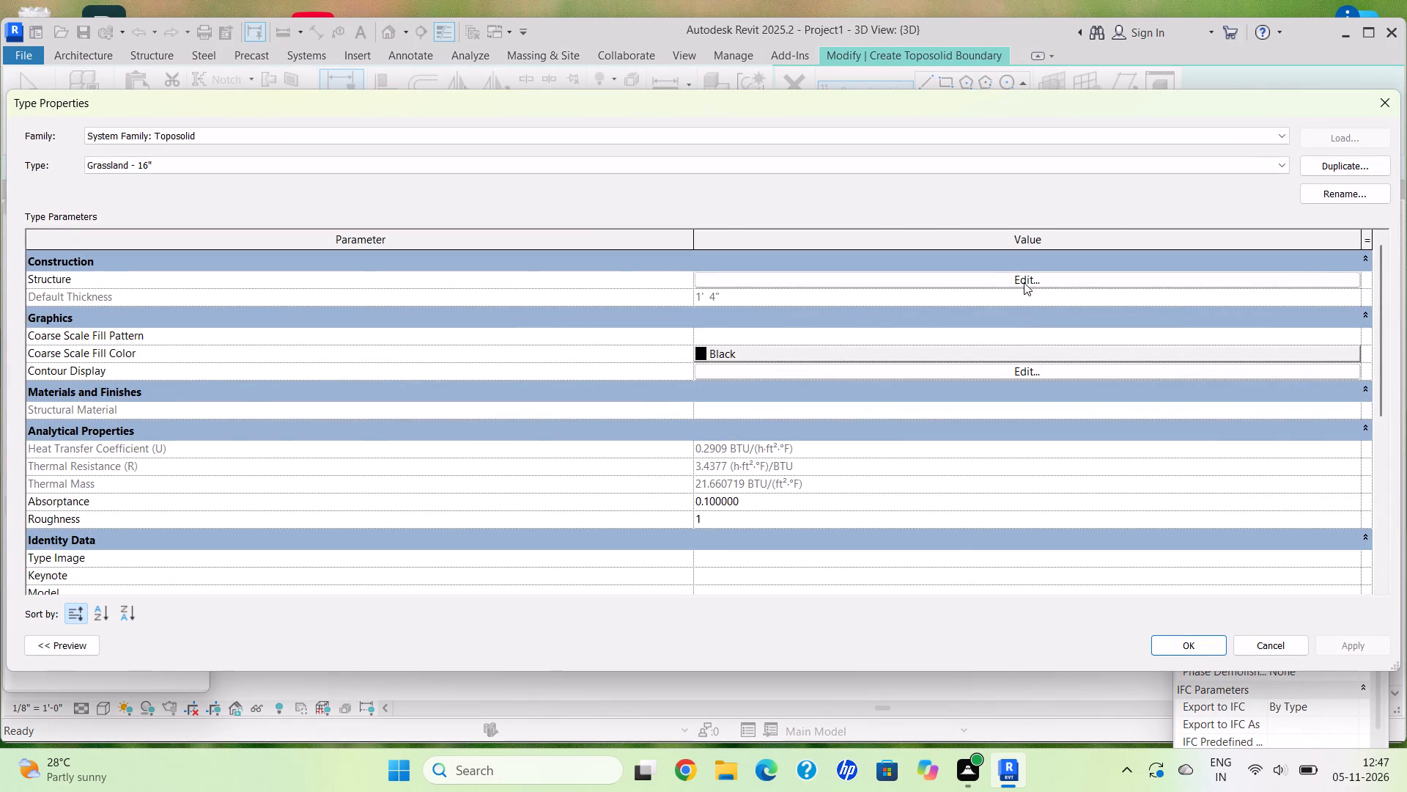
{"action": "left_click", "coordinate": [1024, 280]}
{"action": "left_click", "coordinate": [651, 265]}
{"action": "key", "text": "BackSpace"}
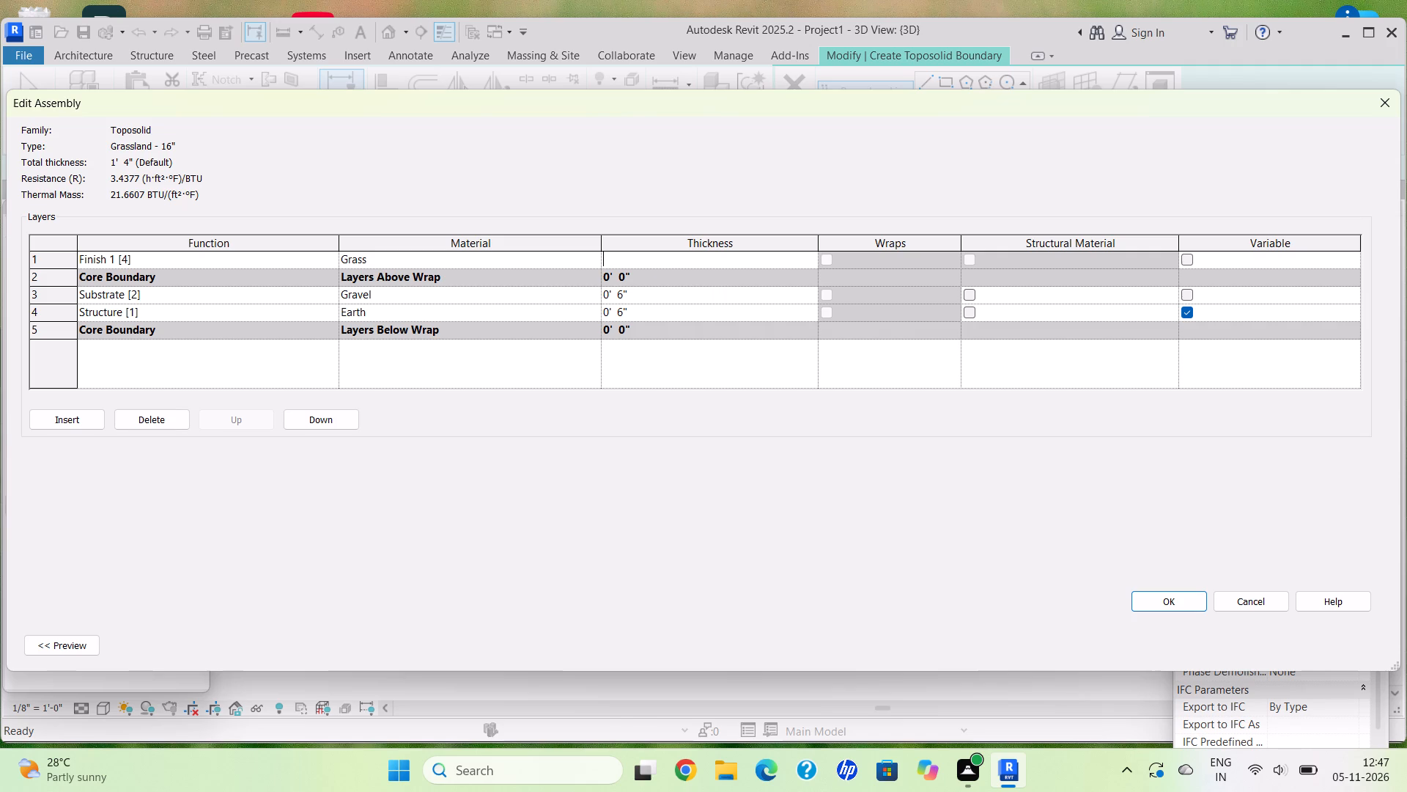
{"action": "type", "text": "2\""}
{"action": "key", "text": "Return"}
{"action": "left_click", "coordinate": [664, 290]}
{"action": "key", "text": "BackSpace"}
{"action": "type", "text": "2\""}
{"action": "key", "text": "Return"}
{"action": "scroll", "coordinate": [664, 290], "scroll_direction": "up", "scroll_amount": 1}
{"action": "left_click", "coordinate": [695, 312]}
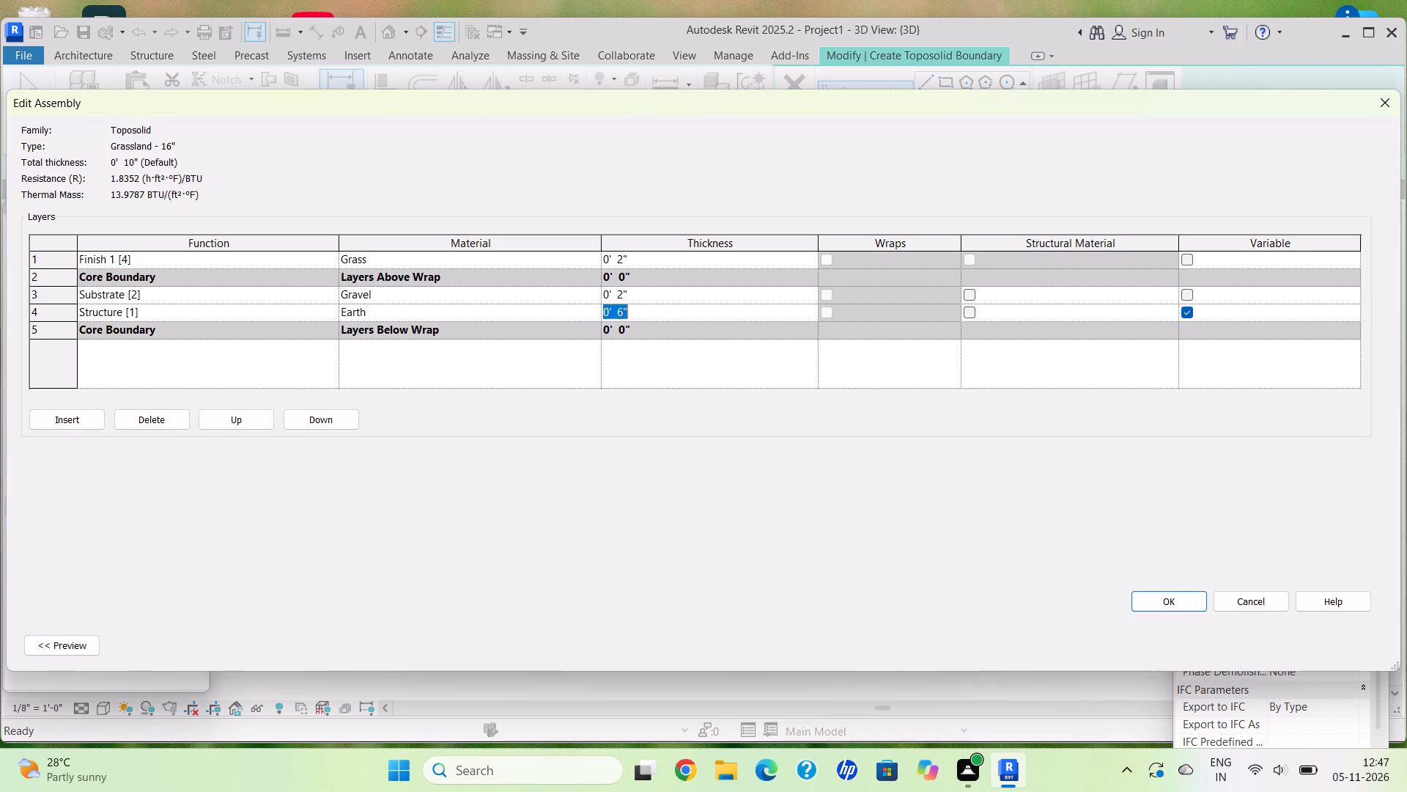
{"action": "key", "text": "BackSpace"}
{"action": "type", "text": "2\""}
{"action": "key", "text": "Return"}
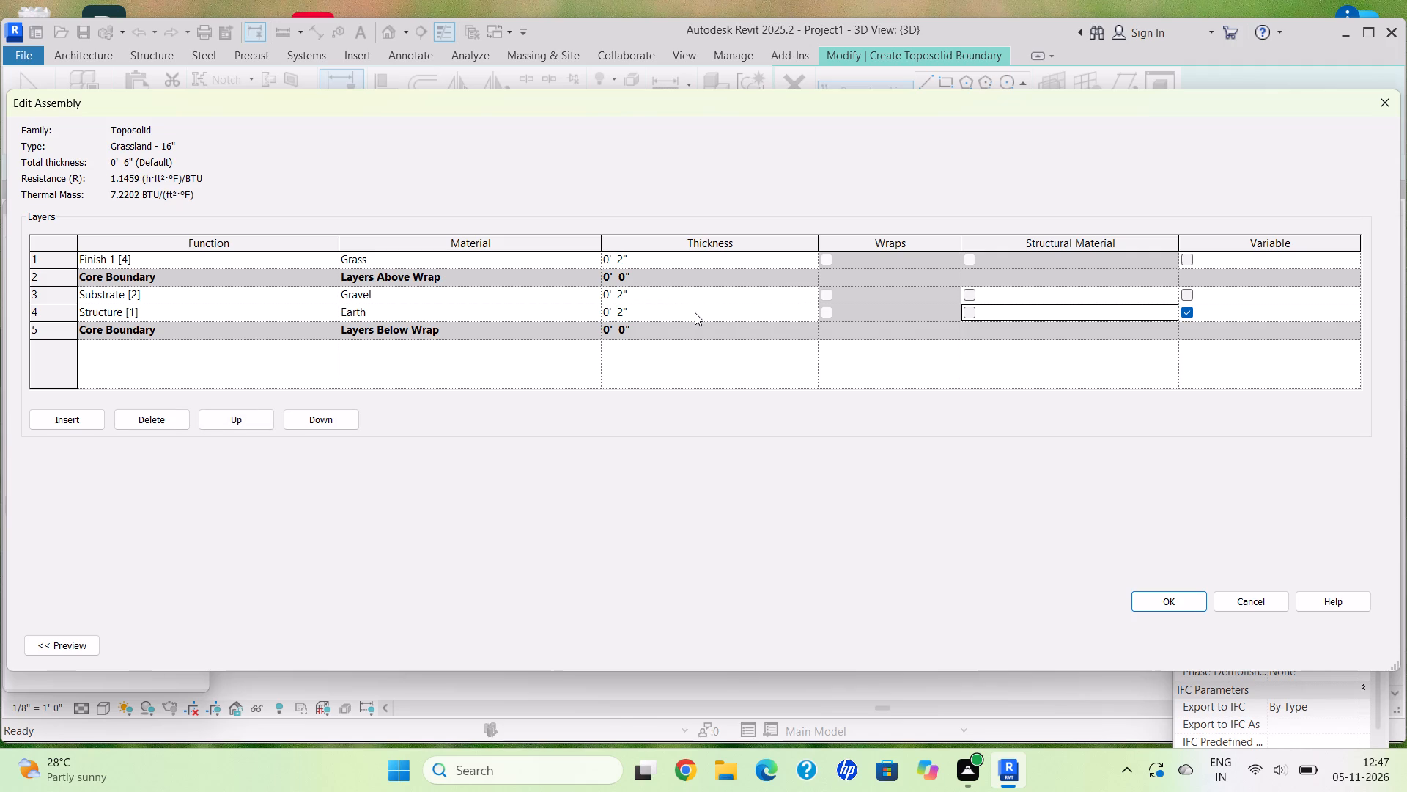
{"action": "left_click", "coordinate": [1184, 605]}
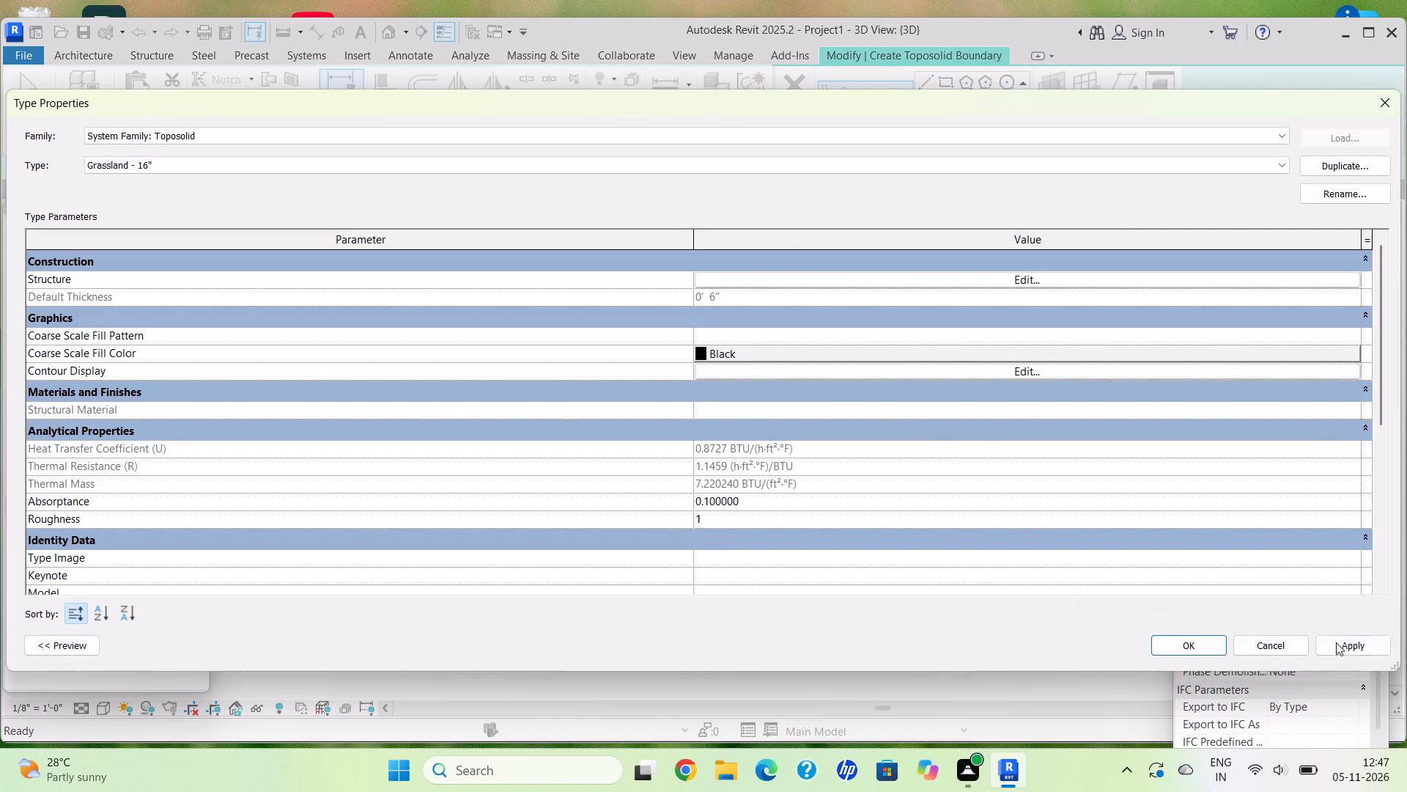
{"action": "left_click", "coordinate": [1342, 643]}
{"action": "left_click", "coordinate": [1207, 645]}
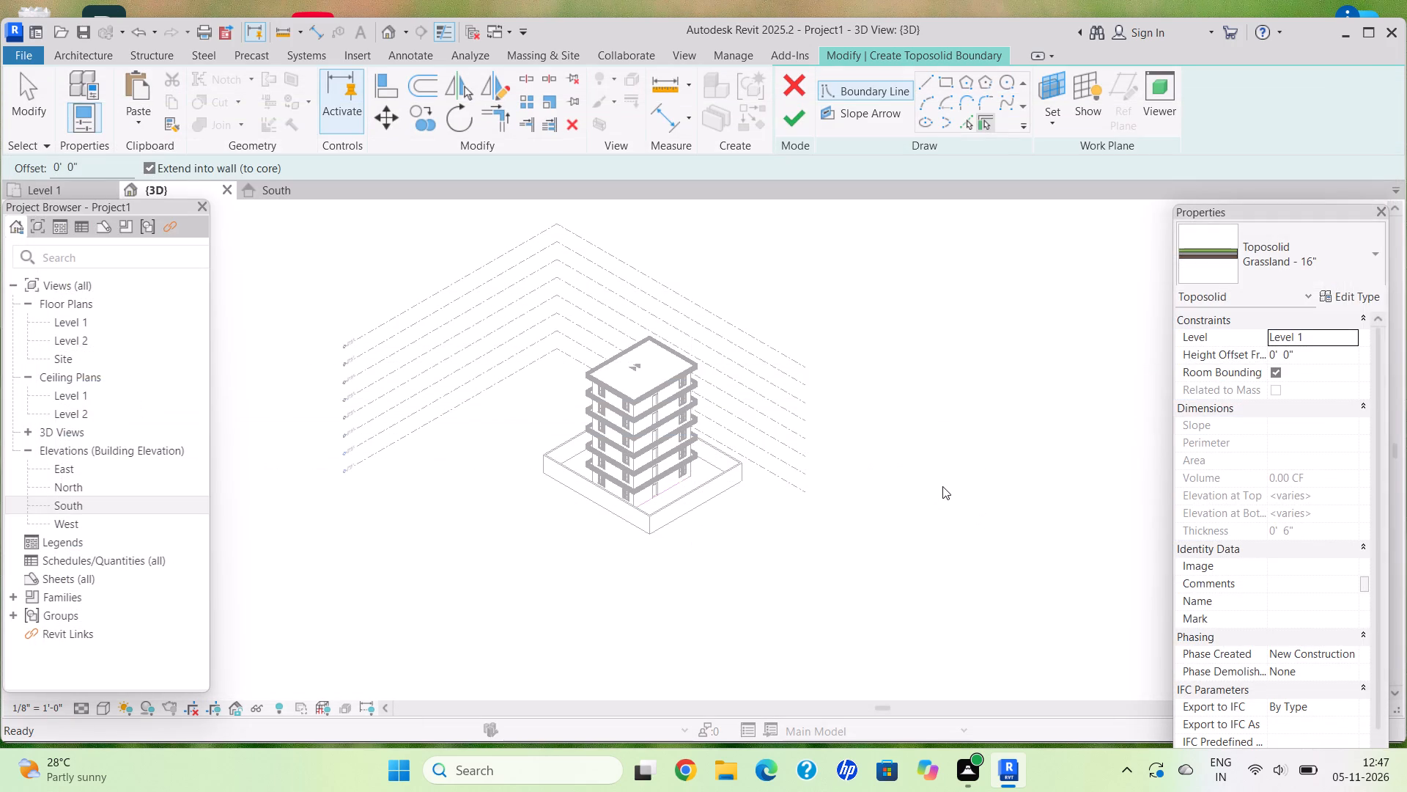
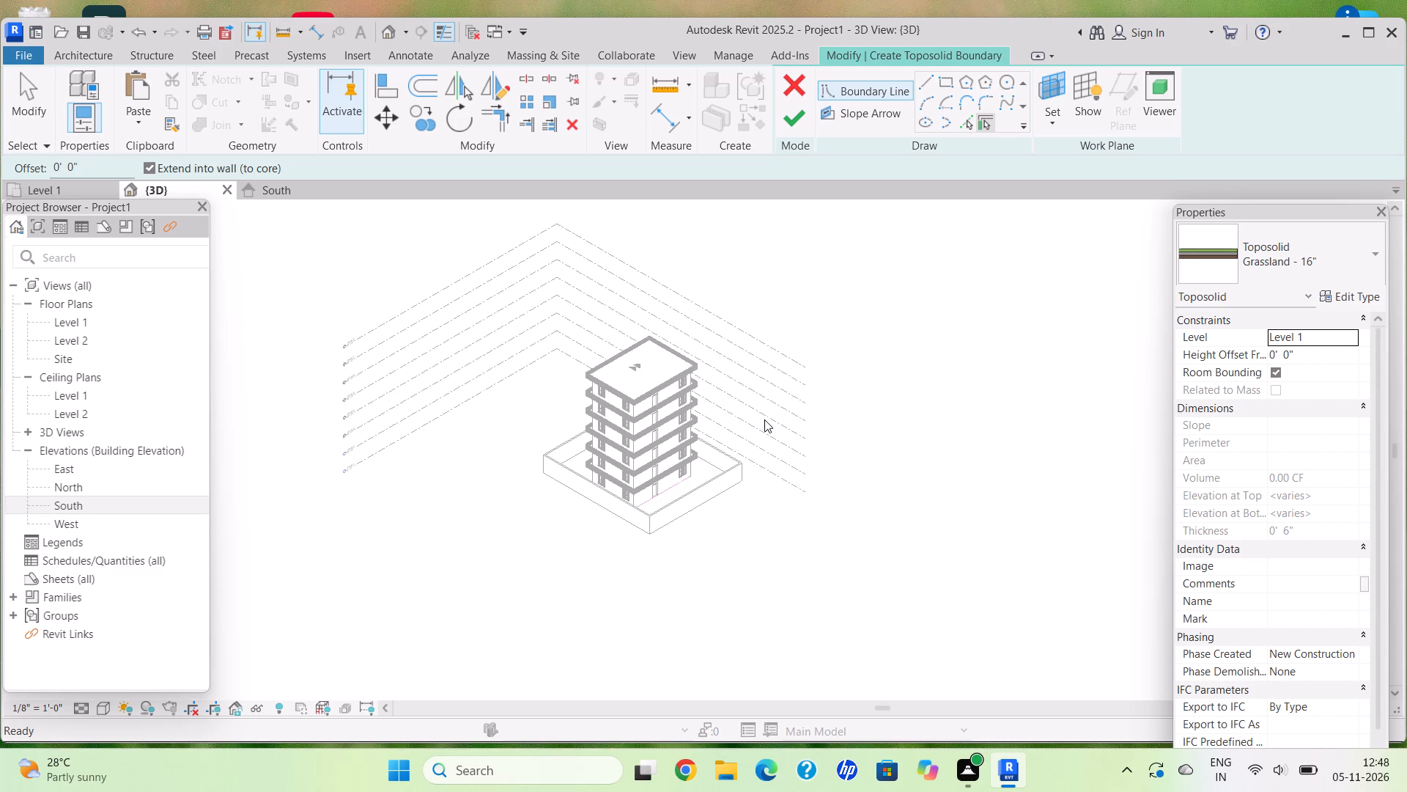
Sketch a rectangular toposolid boundary on Level 1 around the boundary wall, about 42 ft beyond its north side and 84 ft beyond its east side, and finish it.
{"action": "middle_click_drag", "start_coordinate": [640, 460], "coordinate": [681, 485]}
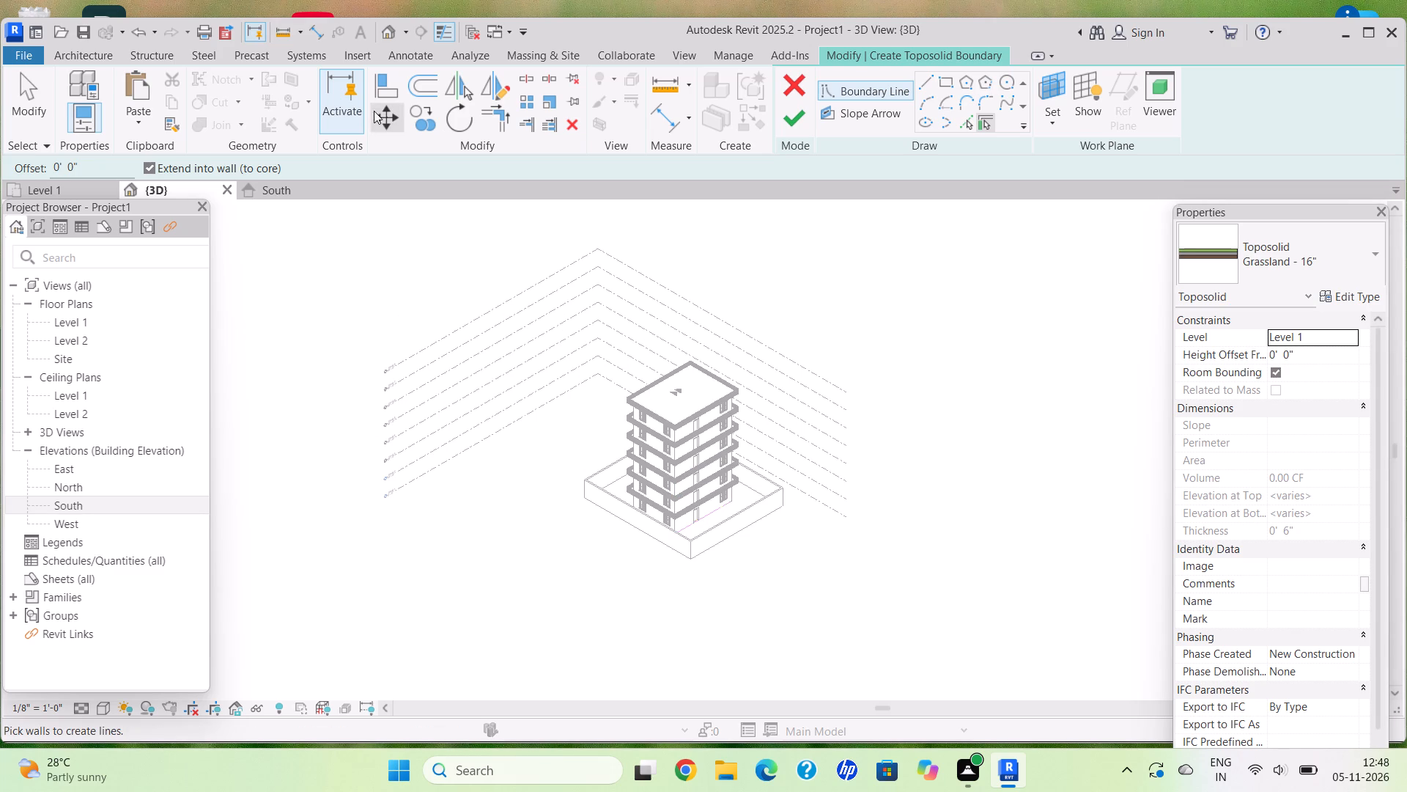
{"action": "left_click", "coordinate": [835, 97]}
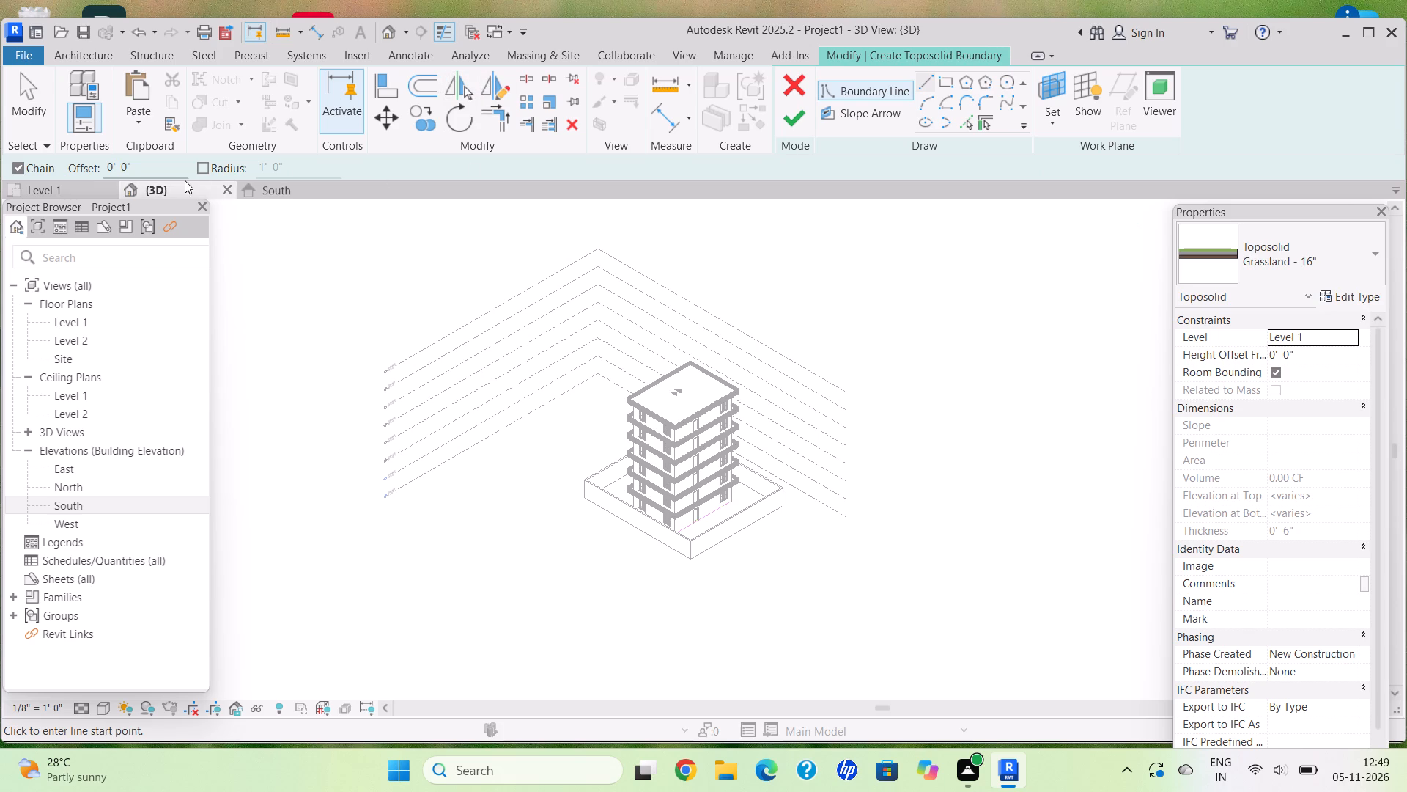
{"action": "left_click", "coordinate": [33, 192]}
{"action": "scroll", "coordinate": [605, 332], "scroll_direction": "down", "scroll_amount": 4}
{"action": "middle_click_drag", "start_coordinate": [610, 331], "coordinate": [606, 321]}
{"action": "middle_click", "coordinate": [605, 320]}
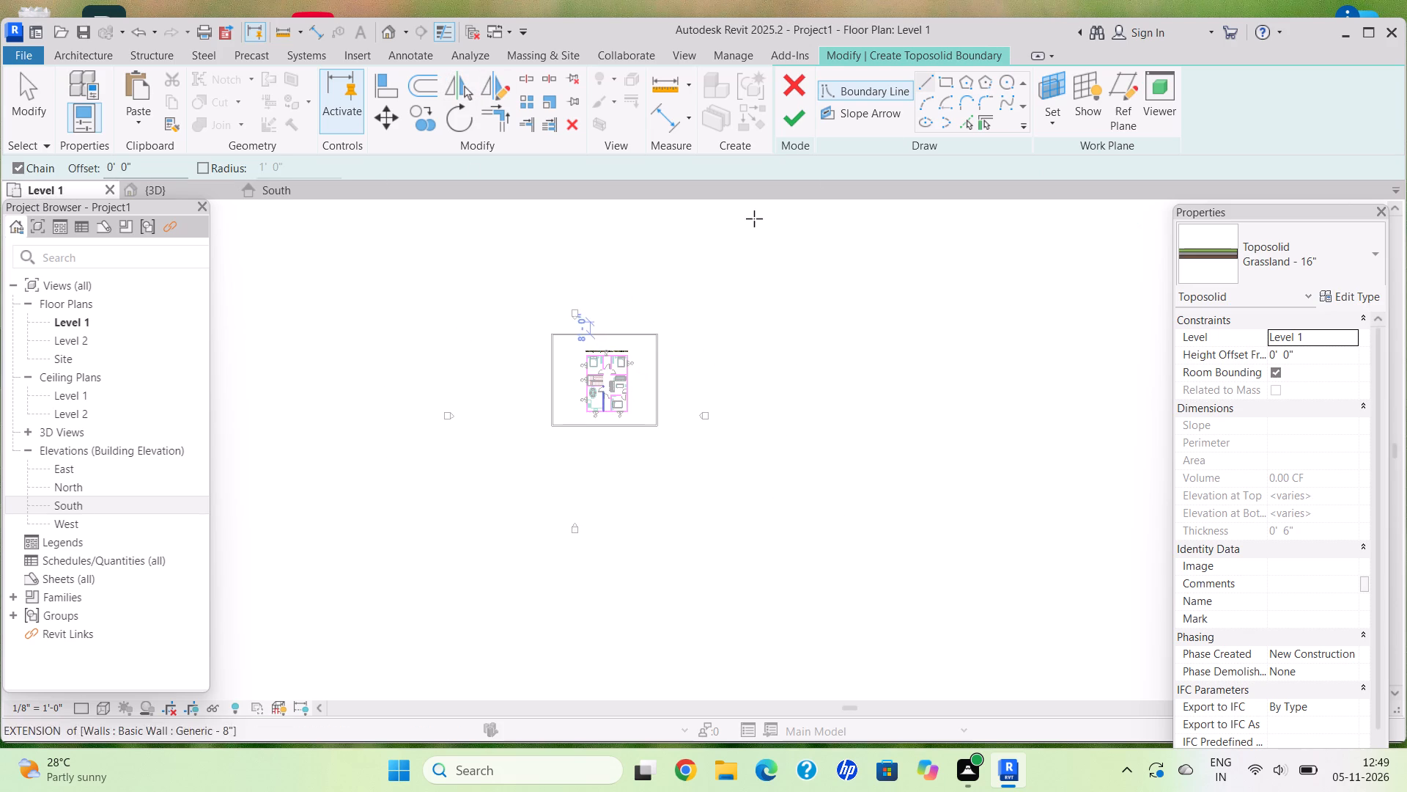
{"action": "left_click", "coordinate": [948, 80]}
{"action": "scroll", "coordinate": [624, 333], "scroll_direction": "down", "scroll_amount": 4}
{"action": "middle_click_drag", "start_coordinate": [624, 335], "coordinate": [575, 349]}
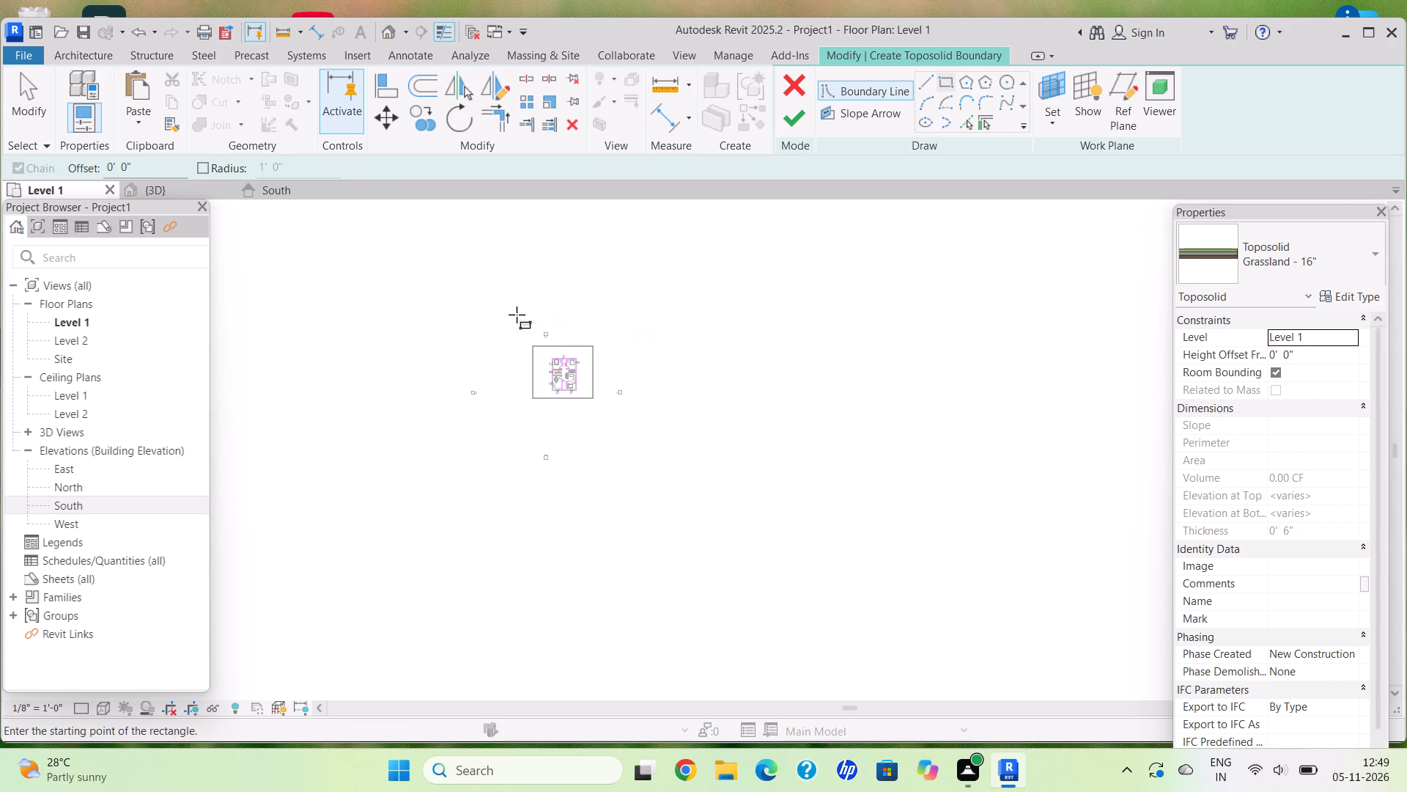
{"action": "left_click", "coordinate": [448, 309]}
{"action": "left_click", "coordinate": [668, 446]}
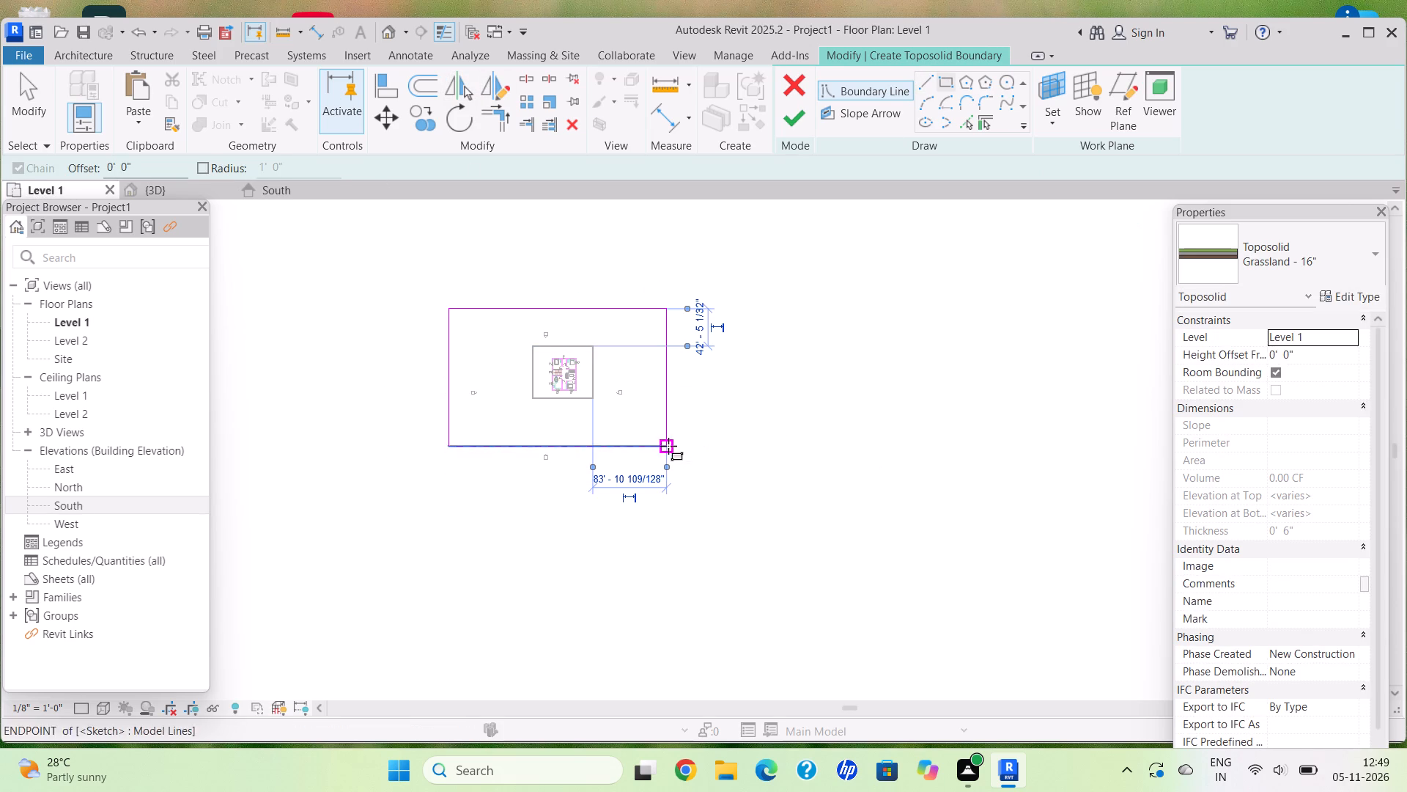
{"action": "left_click", "coordinate": [801, 120]}
{"action": "left_click", "coordinate": [180, 184]}
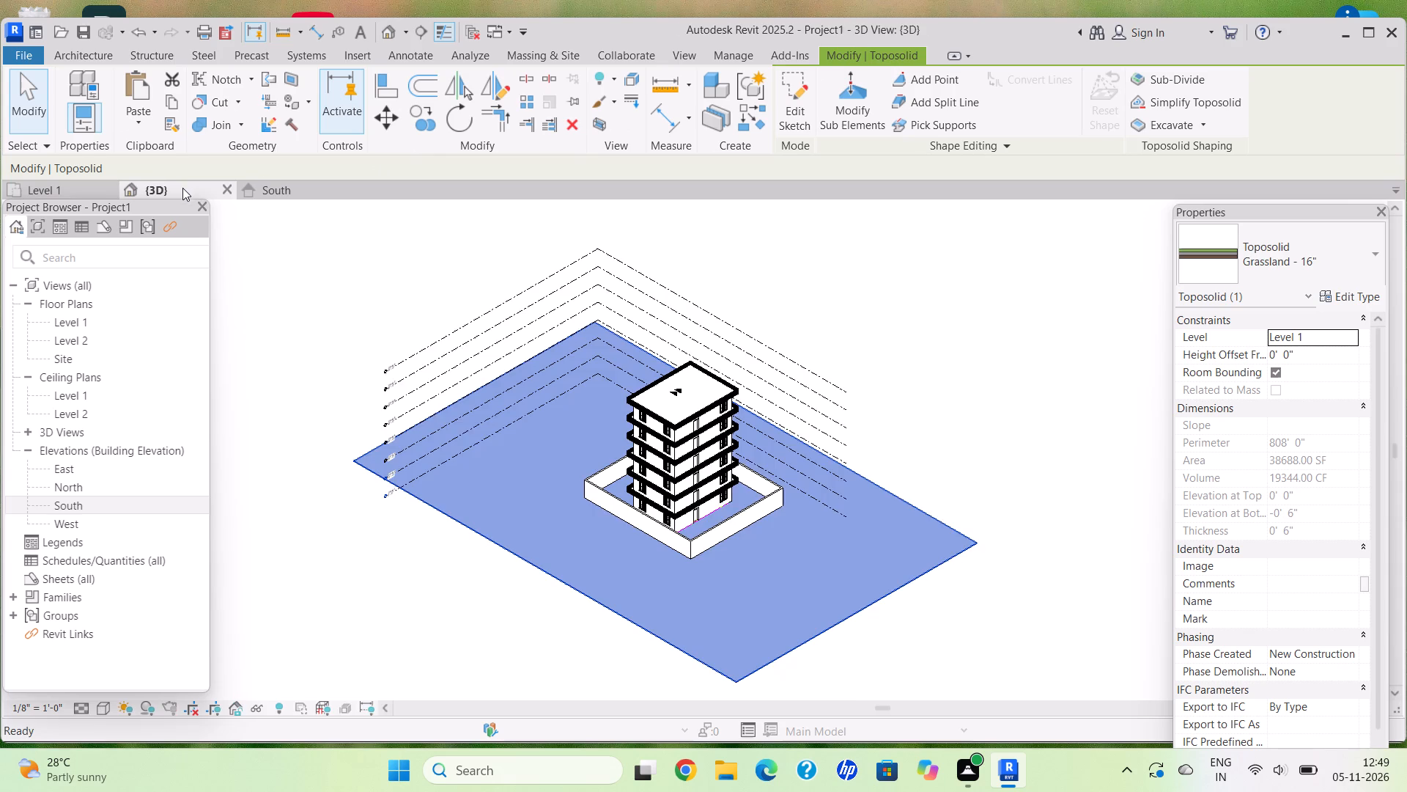
{"action": "middle_click_drag", "start_coordinate": [870, 411], "coordinate": [794, 362]}
{"action": "key", "text": "Escape"}
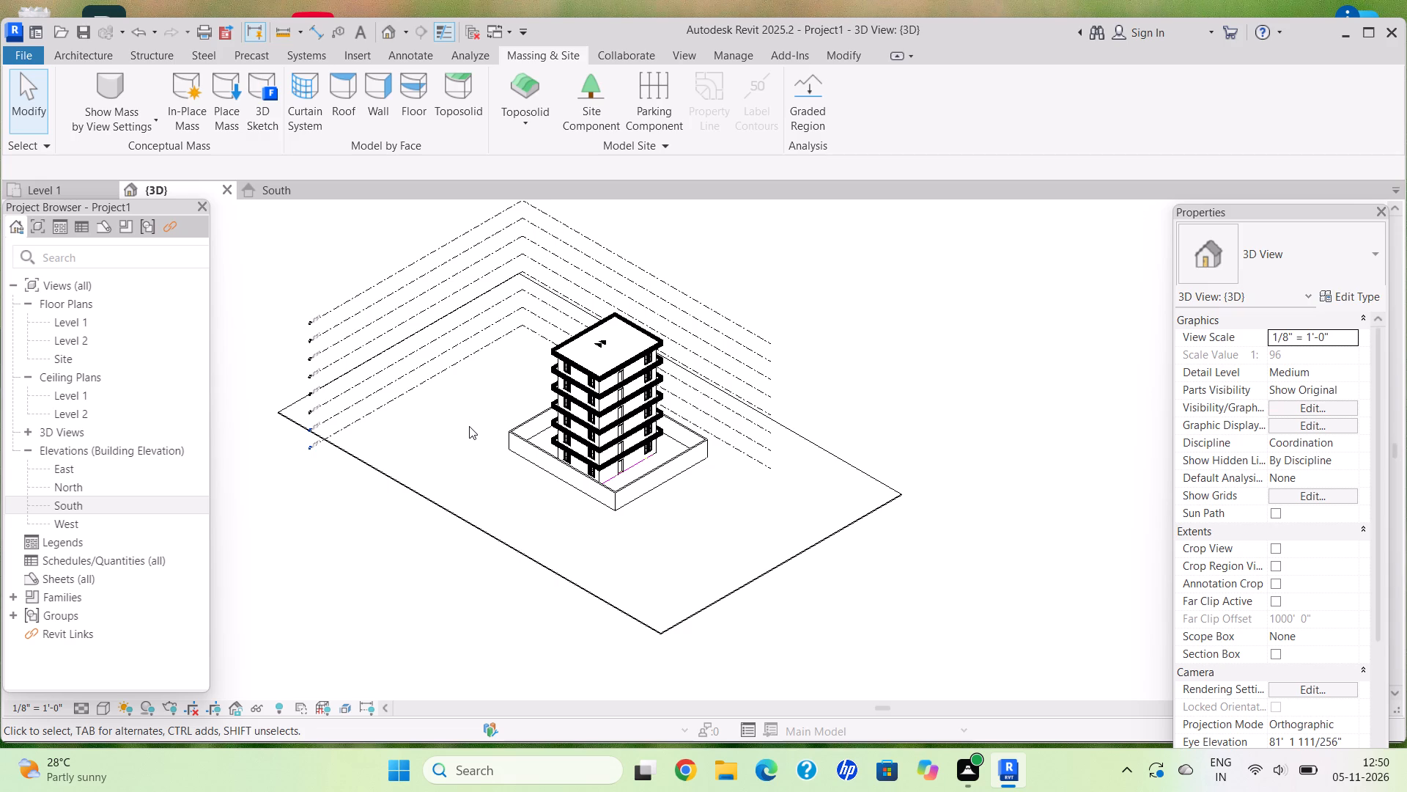
{"action": "key", "text": "Escape"}
Set the 3D view's visual style to Shaded.
{"action": "scroll", "coordinate": [555, 428], "scroll_direction": "down", "scroll_amount": 4}
{"action": "middle_click_drag", "start_coordinate": [545, 422], "coordinate": [599, 379], "text": "shift"}
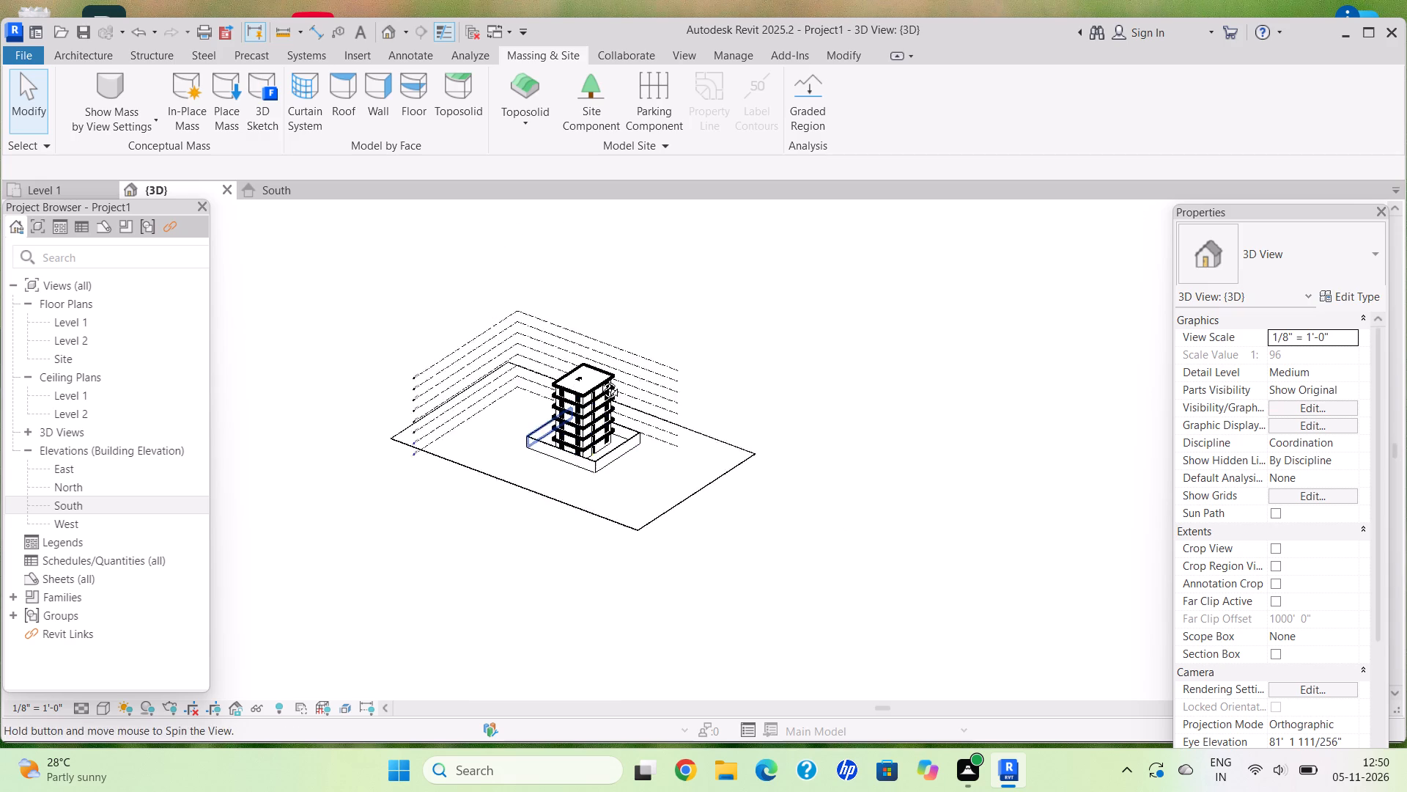
{"action": "middle_click_drag", "start_coordinate": [599, 379], "coordinate": [620, 390], "text": "shift"}
{"action": "left_click", "coordinate": [102, 705]}
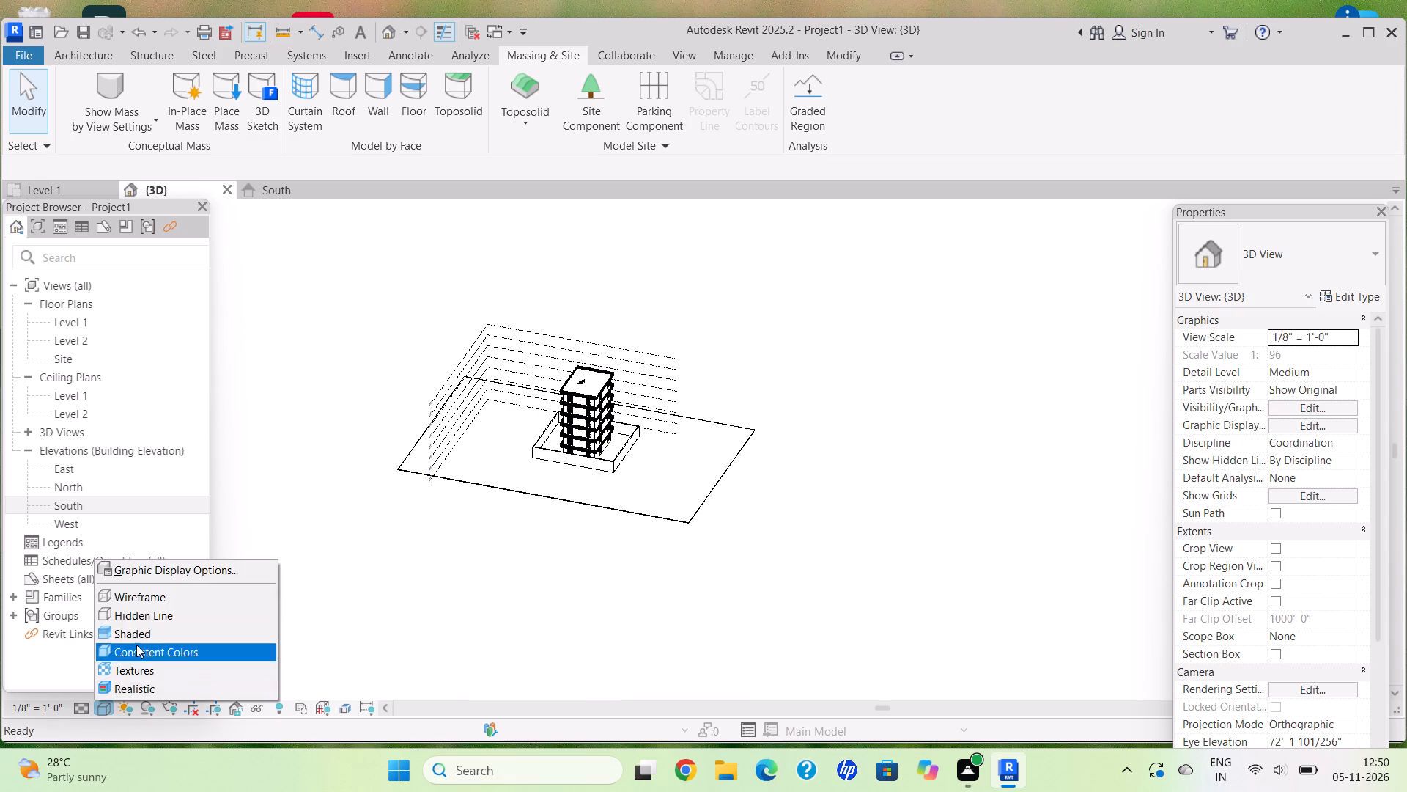
{"action": "left_click", "coordinate": [140, 634]}
Examine the shaded building, boundary wall and grass toposolid from several sides.
{"action": "scroll", "coordinate": [739, 417], "scroll_direction": "up", "scroll_amount": 5}
{"action": "scroll", "coordinate": [578, 455], "scroll_direction": "down", "scroll_amount": 3}
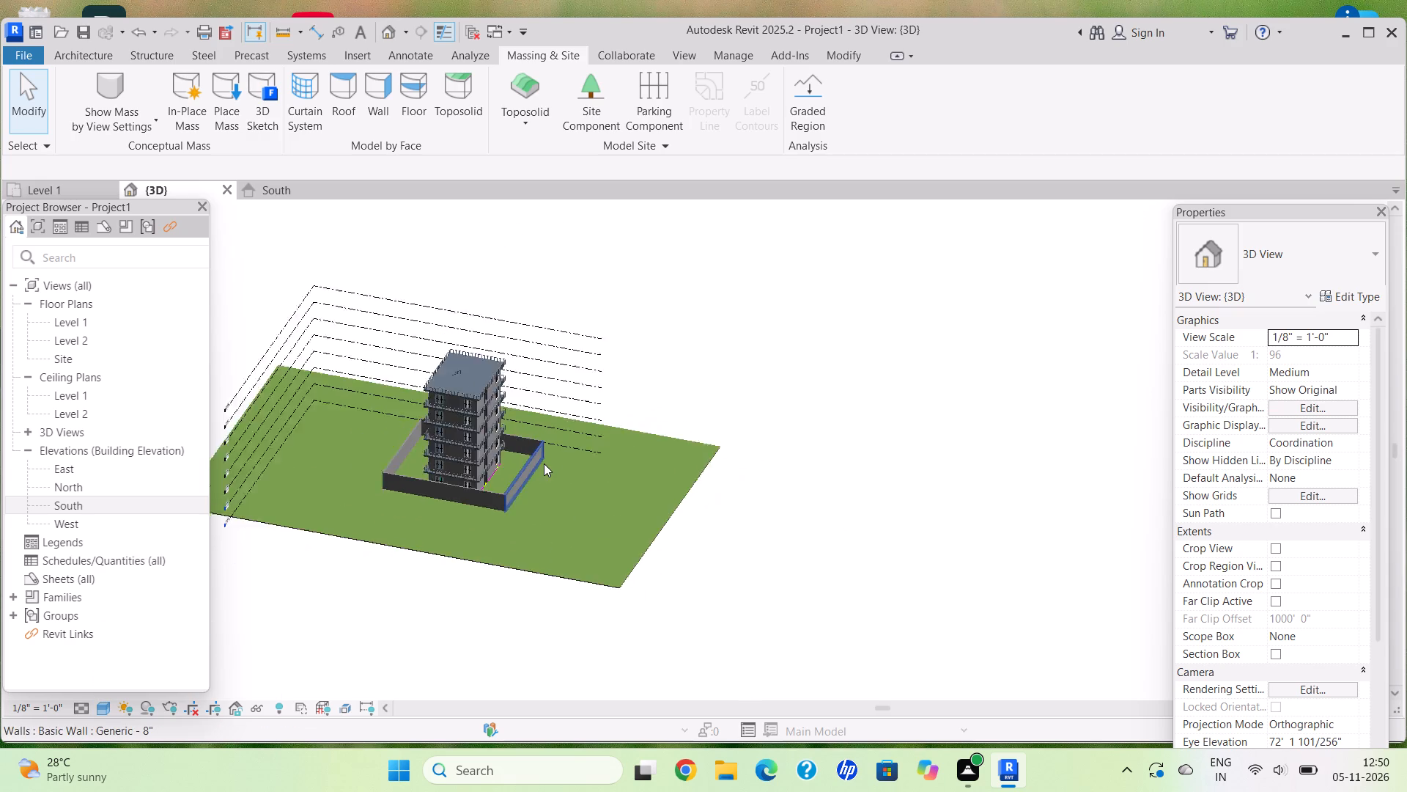
{"action": "middle_click_drag", "start_coordinate": [545, 466], "coordinate": [590, 483]}
{"action": "middle_click_drag", "start_coordinate": [564, 475], "coordinate": [597, 466], "text": "shift"}
{"action": "key", "text": "Escape"}
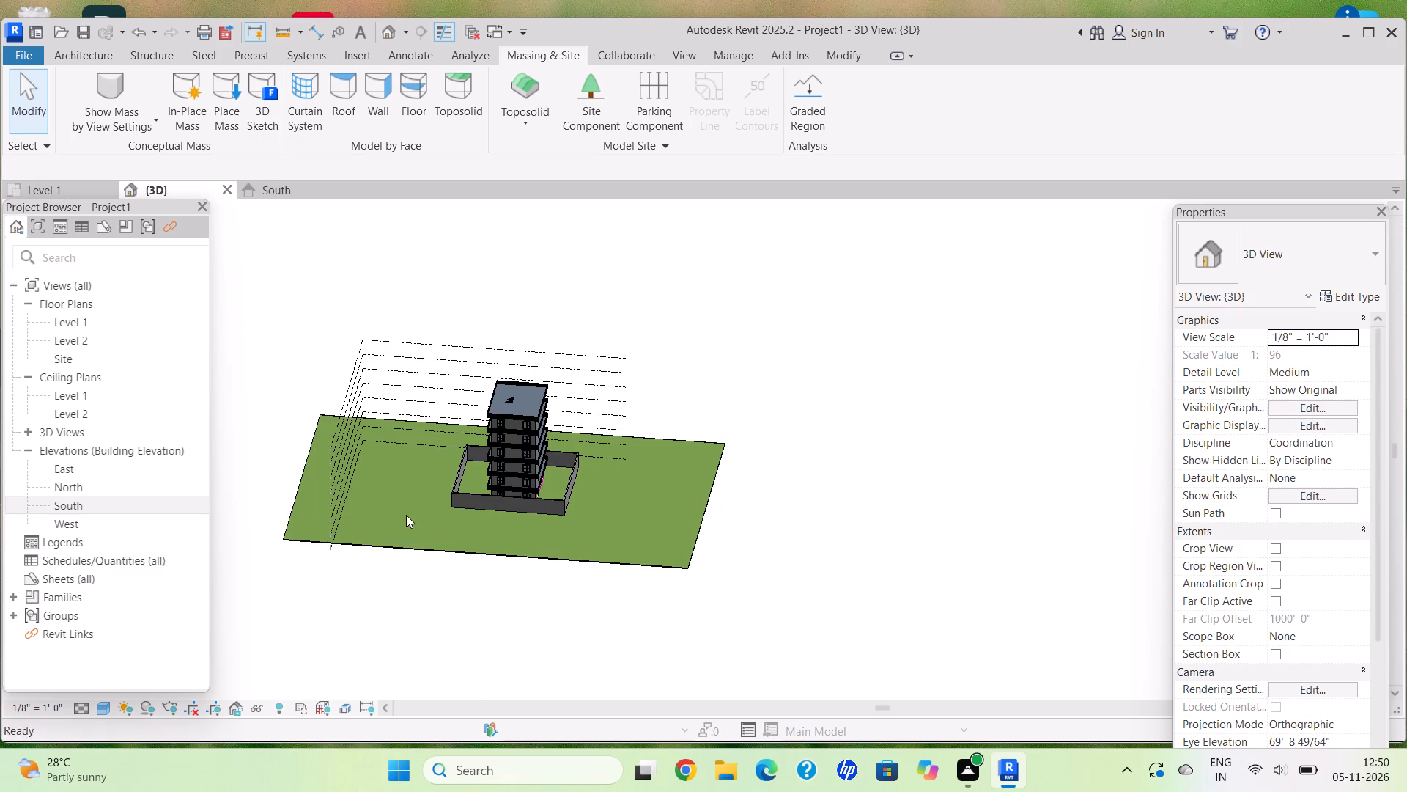
{"action": "scroll", "coordinate": [388, 516], "scroll_direction": "up", "scroll_amount": 3}
{"action": "scroll", "coordinate": [349, 525], "scroll_direction": "down", "scroll_amount": 5}
{"action": "scroll", "coordinate": [336, 513], "scroll_direction": "up", "scroll_amount": 1}
{"action": "middle_click_drag", "start_coordinate": [323, 478], "coordinate": [427, 370], "text": "shift"}
{"action": "middle_click_drag", "start_coordinate": [424, 449], "coordinate": [431, 452]}
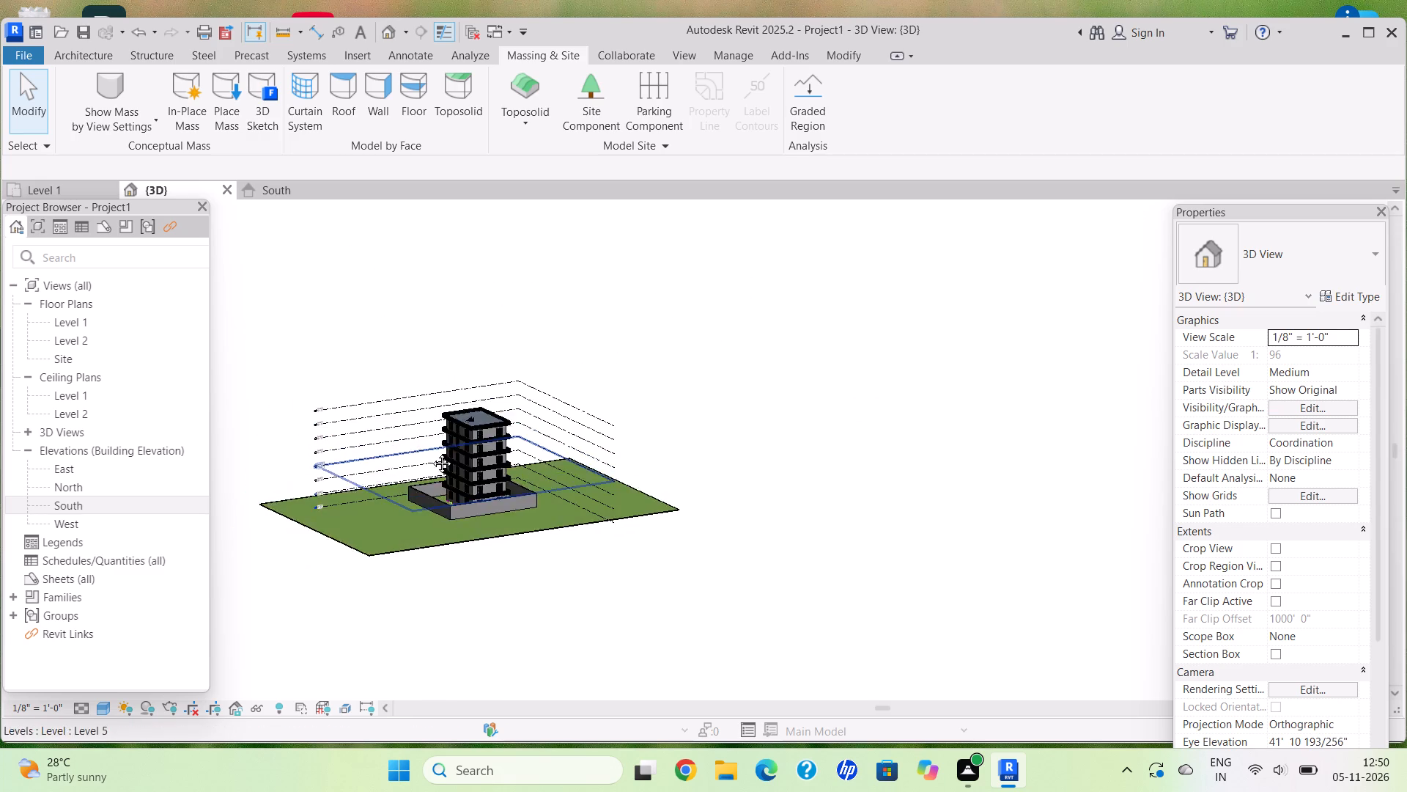
{"action": "middle_click_drag", "start_coordinate": [431, 452], "coordinate": [485, 488]}
{"action": "middle_click_drag", "start_coordinate": [470, 499], "coordinate": [429, 470], "text": "shift"}
{"action": "scroll", "coordinate": [424, 518], "scroll_direction": "up", "scroll_amount": 1}
{"action": "middle_click_drag", "start_coordinate": [420, 521], "coordinate": [396, 506], "text": "shift"}
{"action": "scroll", "coordinate": [382, 508], "scroll_direction": "up", "scroll_amount": 1}
{"action": "middle_click_drag", "start_coordinate": [381, 508], "coordinate": [377, 500], "text": "shift"}
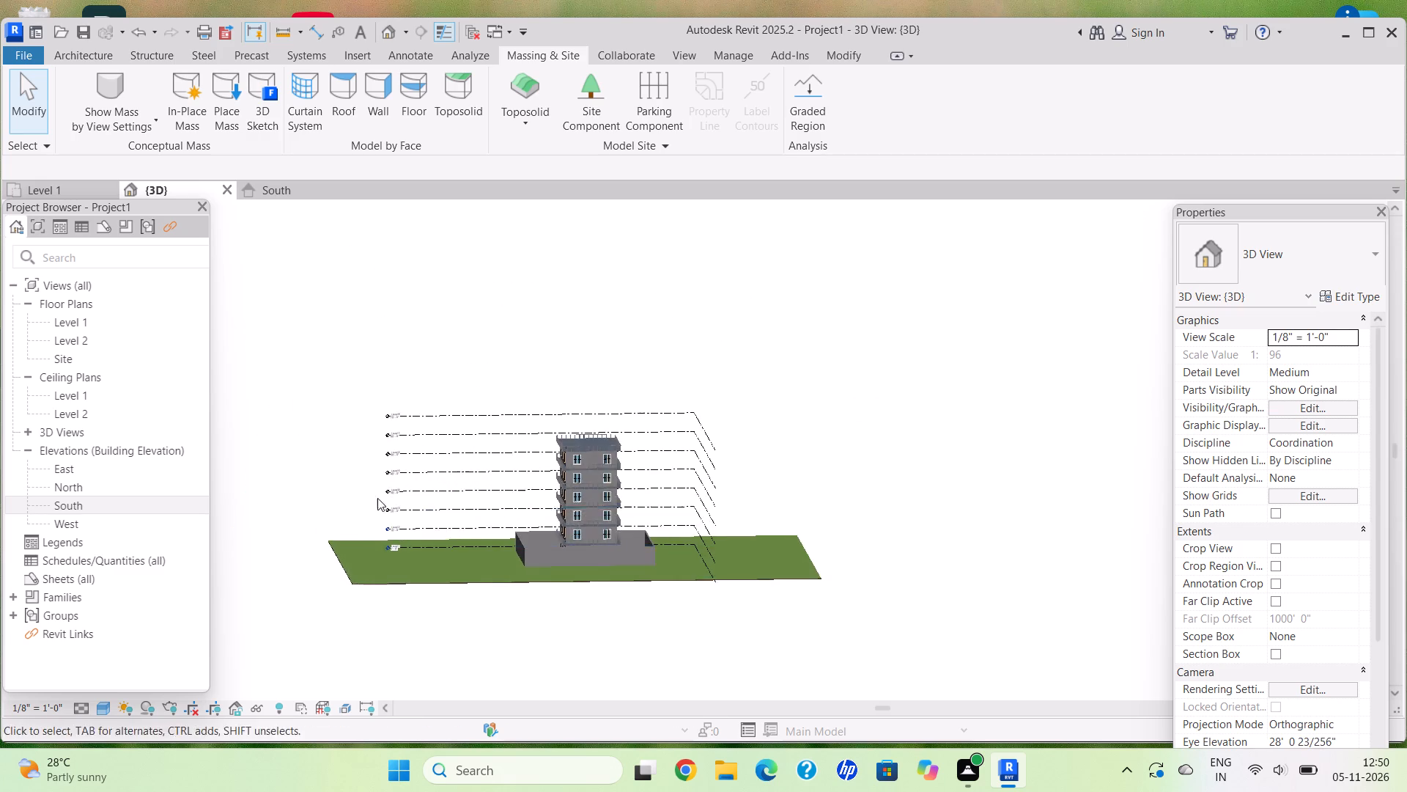
{"action": "middle_click", "coordinate": [396, 483]}
{"action": "middle_click_drag", "start_coordinate": [416, 528], "coordinate": [418, 535], "text": "shift"}
{"action": "middle_click_drag", "start_coordinate": [413, 590], "coordinate": [399, 606], "text": "shift"}
{"action": "middle_click_drag", "start_coordinate": [541, 515], "coordinate": [594, 483]}
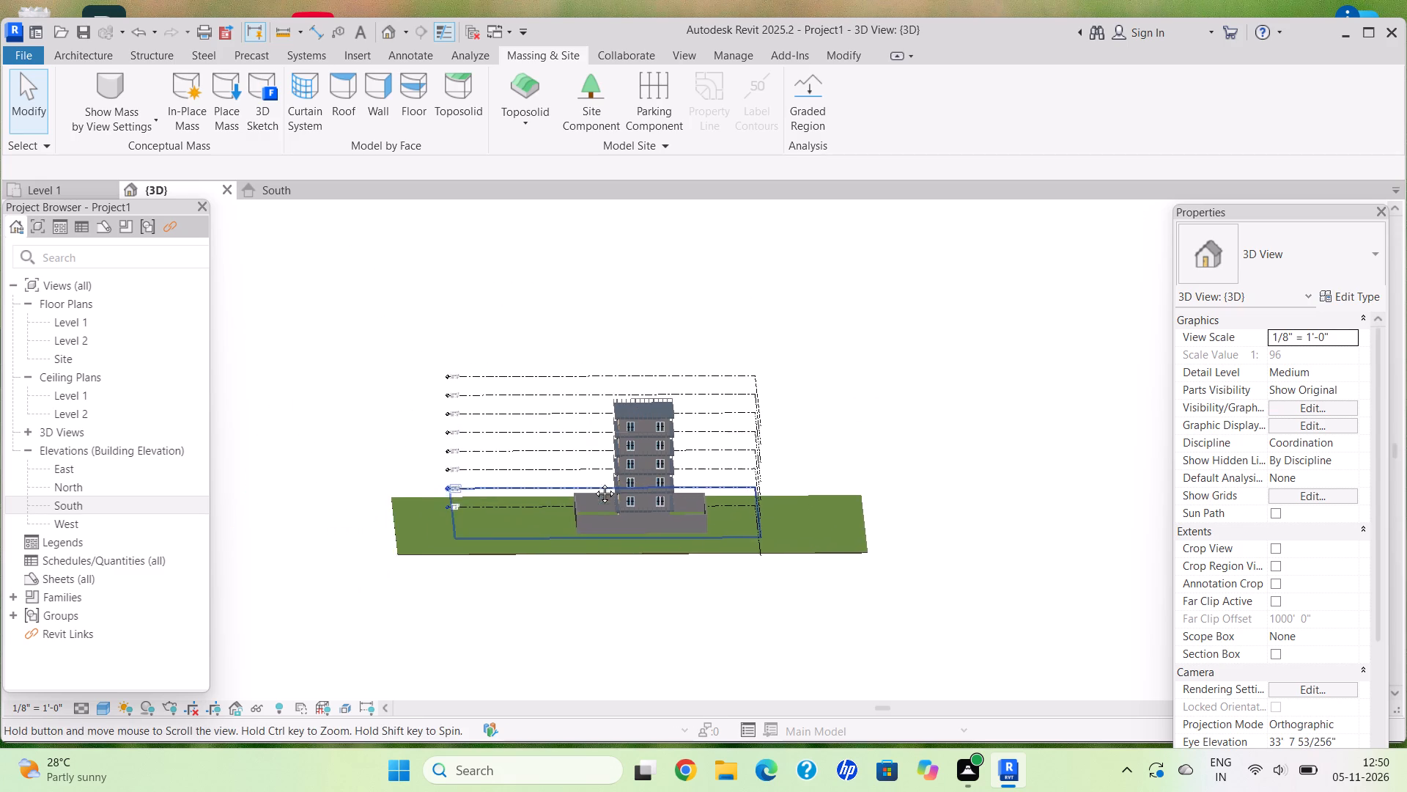
{"action": "middle_click_drag", "start_coordinate": [594, 483], "coordinate": [556, 510]}
{"action": "scroll", "coordinate": [385, 560], "scroll_direction": "up", "scroll_amount": 6}
Edit the toposolid boundary, moving the short edge behind the building to about 32 ft from the boundary wall, and finish the sketch.
{"action": "left_click", "coordinate": [352, 565]}
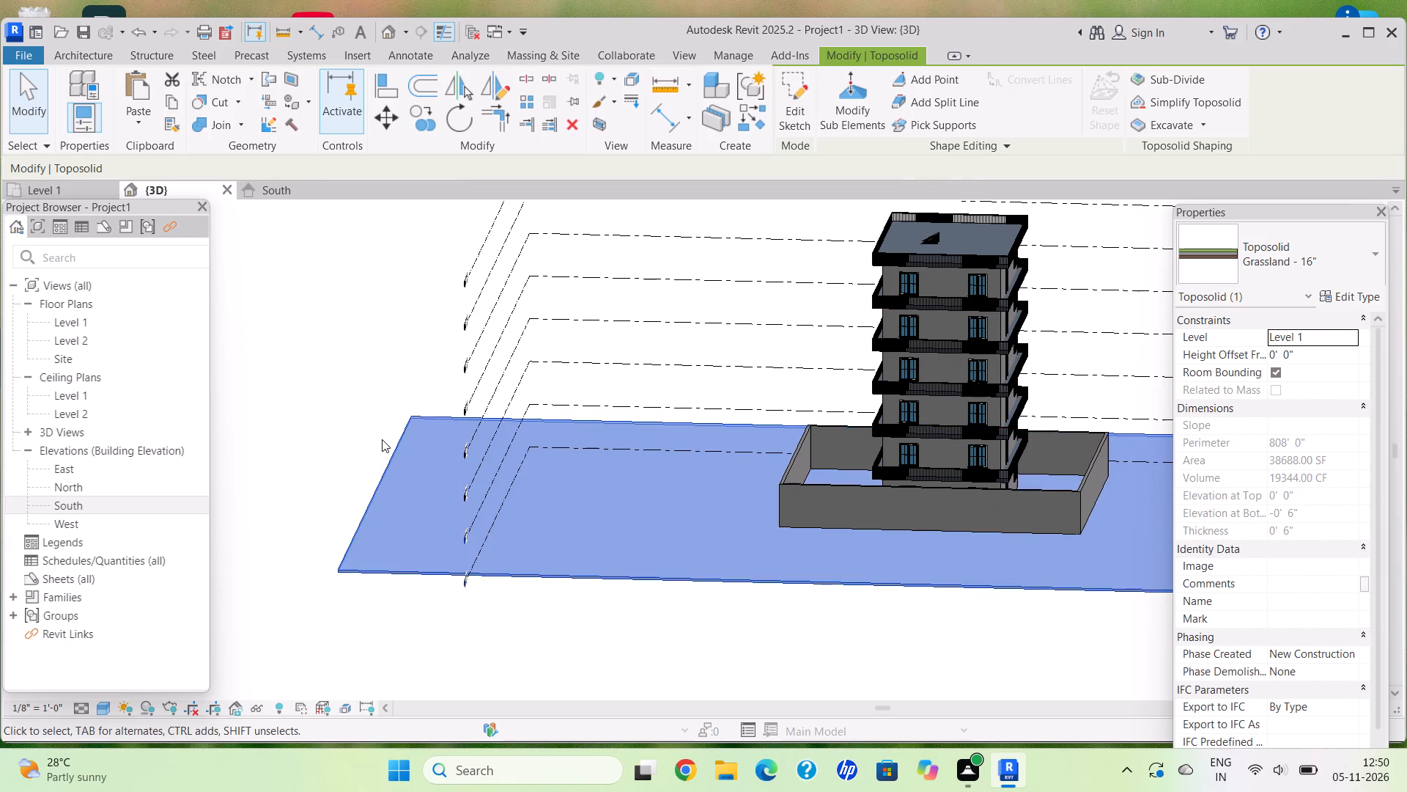
{"action": "scroll", "coordinate": [382, 439], "scroll_direction": "up", "scroll_amount": 4}
{"action": "left_click", "coordinate": [789, 111]}
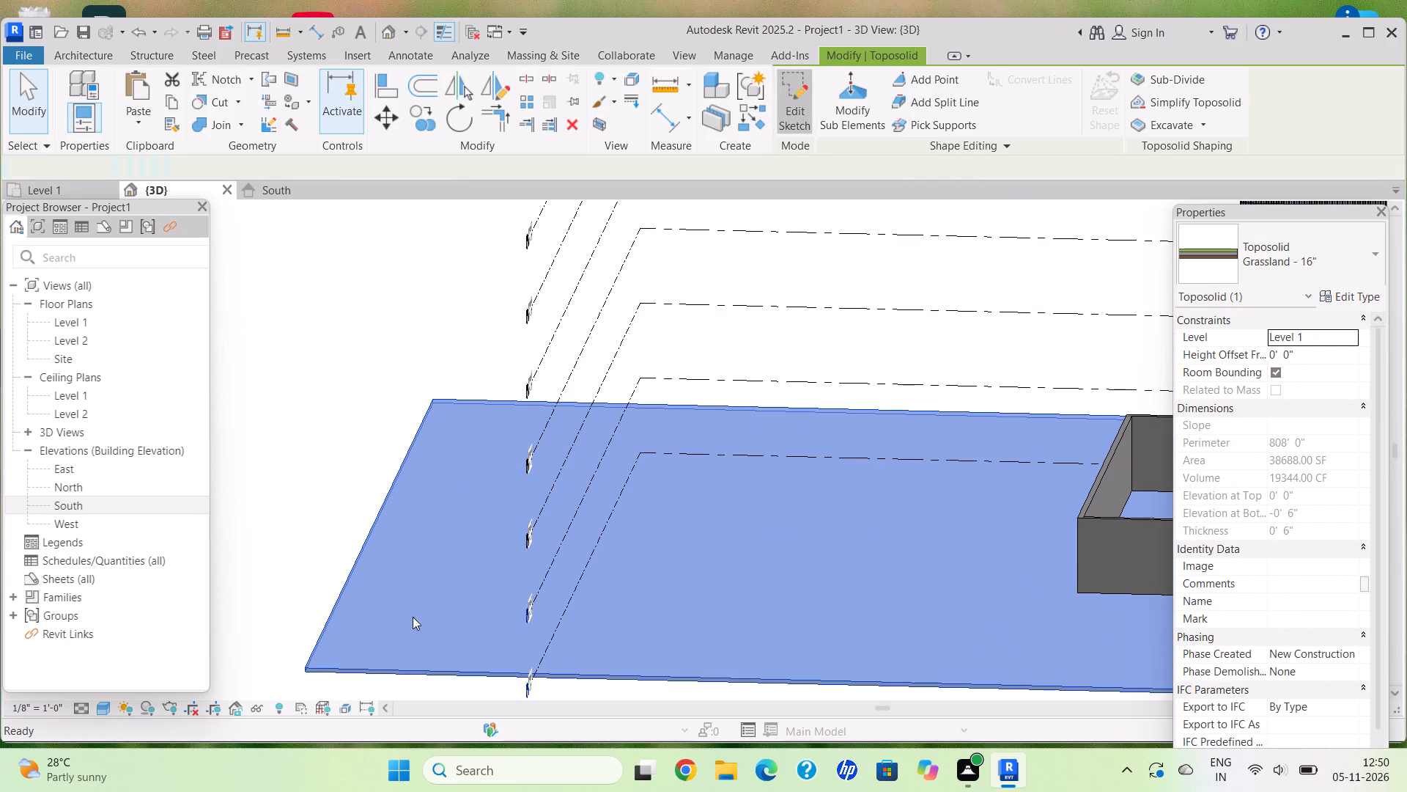
{"action": "scroll", "coordinate": [677, 538], "scroll_direction": "up", "scroll_amount": 1}
{"action": "scroll", "coordinate": [677, 538], "scroll_direction": "down", "scroll_amount": 5}
{"action": "middle_click_drag", "start_coordinate": [677, 538], "coordinate": [605, 518]}
{"action": "scroll", "coordinate": [928, 529], "scroll_direction": "down", "scroll_amount": 1}
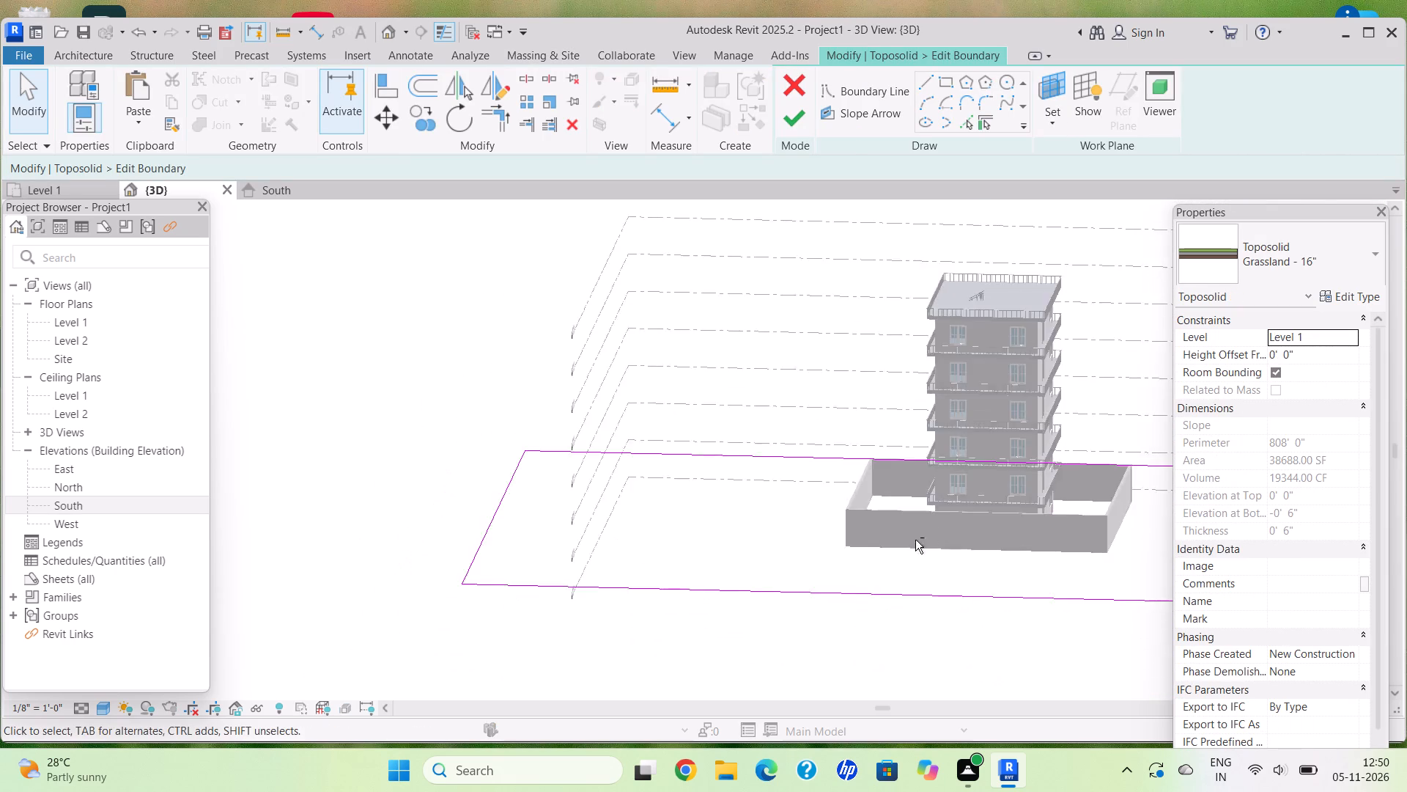
{"action": "middle_click_drag", "start_coordinate": [910, 542], "coordinate": [801, 553], "text": "shift"}
{"action": "middle_click_drag", "start_coordinate": [764, 548], "coordinate": [742, 543], "text": "shift"}
{"action": "middle_click_drag", "start_coordinate": [733, 542], "coordinate": [693, 609], "text": "shift"}
{"action": "scroll", "coordinate": [832, 568], "scroll_direction": "down", "scroll_amount": 3}
{"action": "middle_click_drag", "start_coordinate": [786, 551], "coordinate": [644, 444]}
{"action": "middle_click_drag", "start_coordinate": [633, 428], "coordinate": [621, 411]}
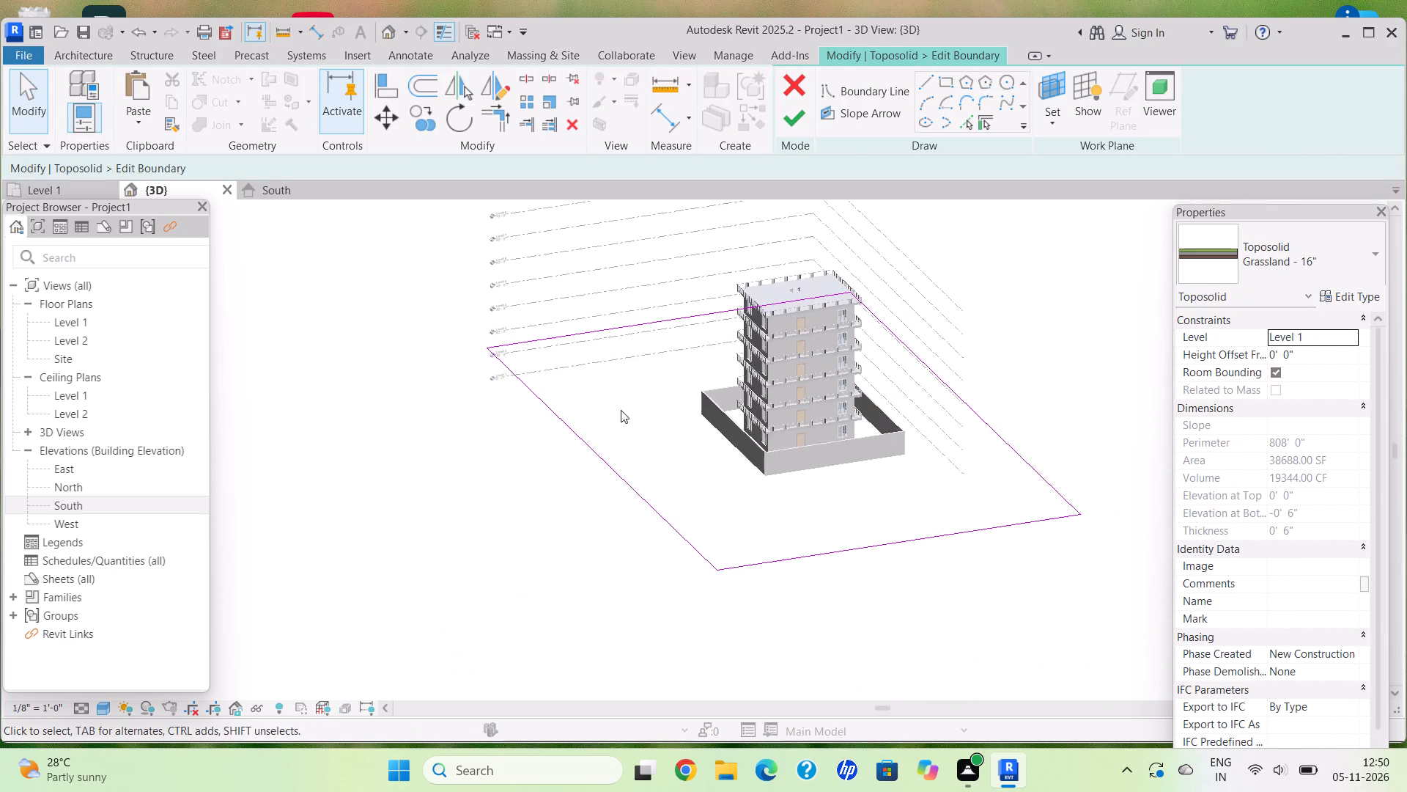
{"action": "middle_click_drag", "start_coordinate": [747, 556], "coordinate": [680, 533]}
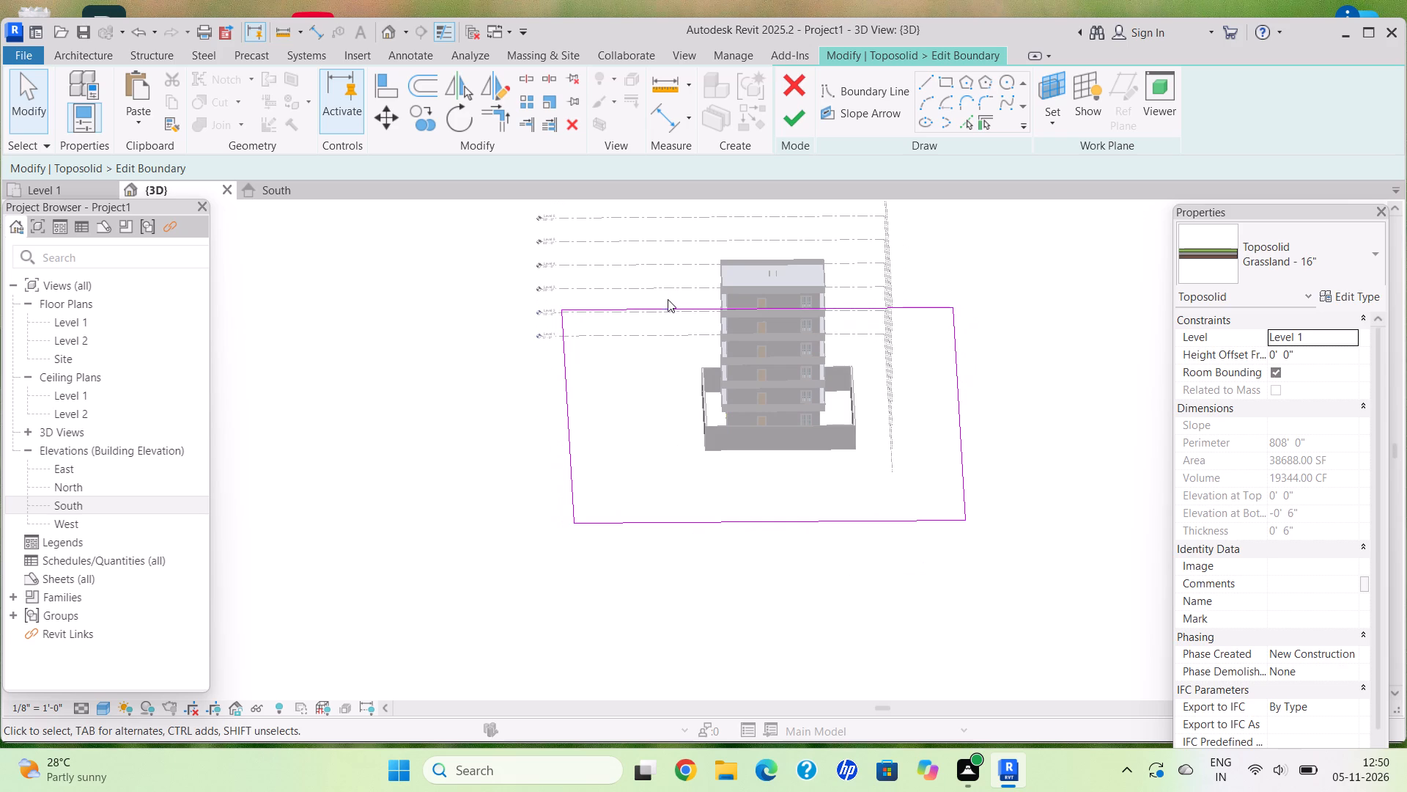
{"action": "left_click_drag", "start_coordinate": [668, 306], "coordinate": [661, 362]}
{"action": "left_click", "coordinate": [798, 119]}
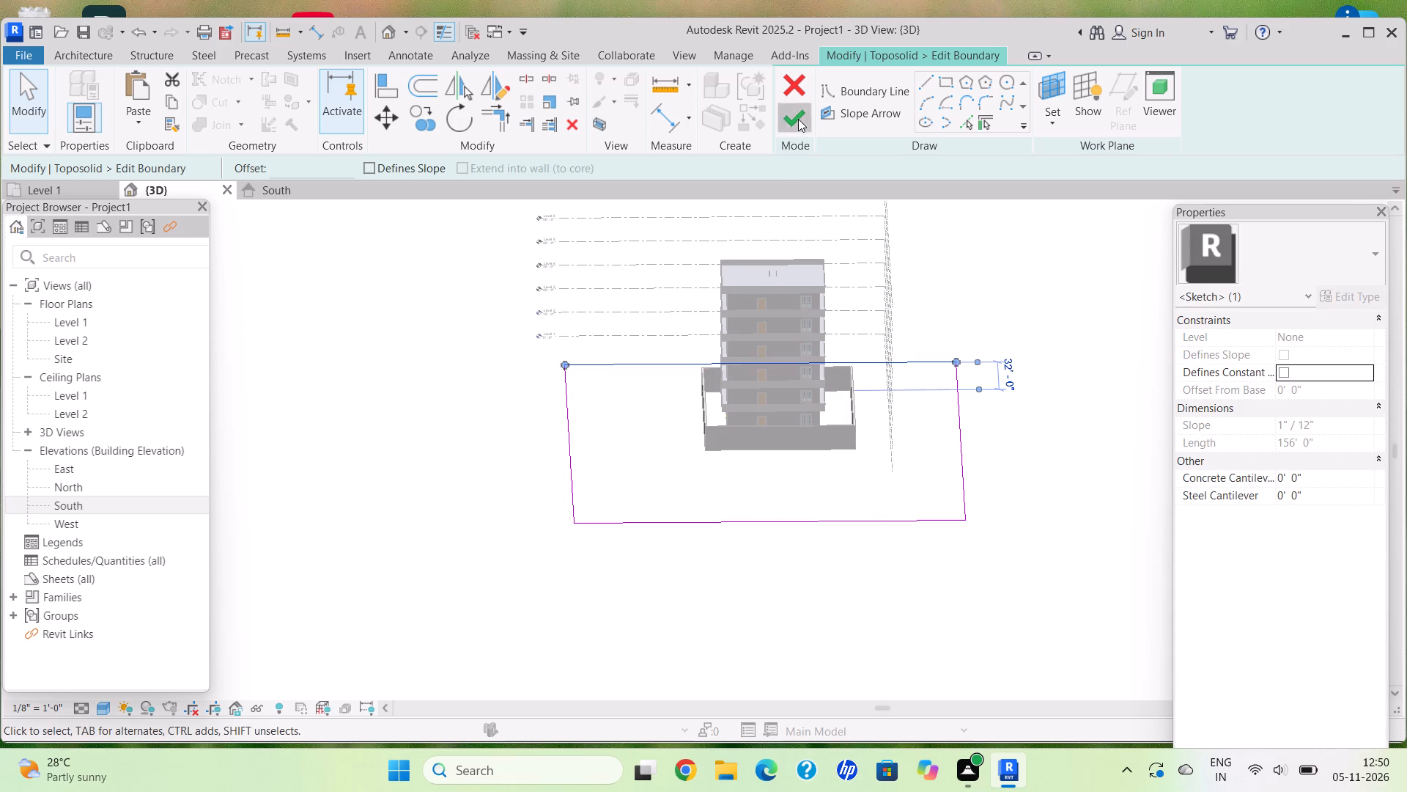
{"action": "key", "text": "Escape"}
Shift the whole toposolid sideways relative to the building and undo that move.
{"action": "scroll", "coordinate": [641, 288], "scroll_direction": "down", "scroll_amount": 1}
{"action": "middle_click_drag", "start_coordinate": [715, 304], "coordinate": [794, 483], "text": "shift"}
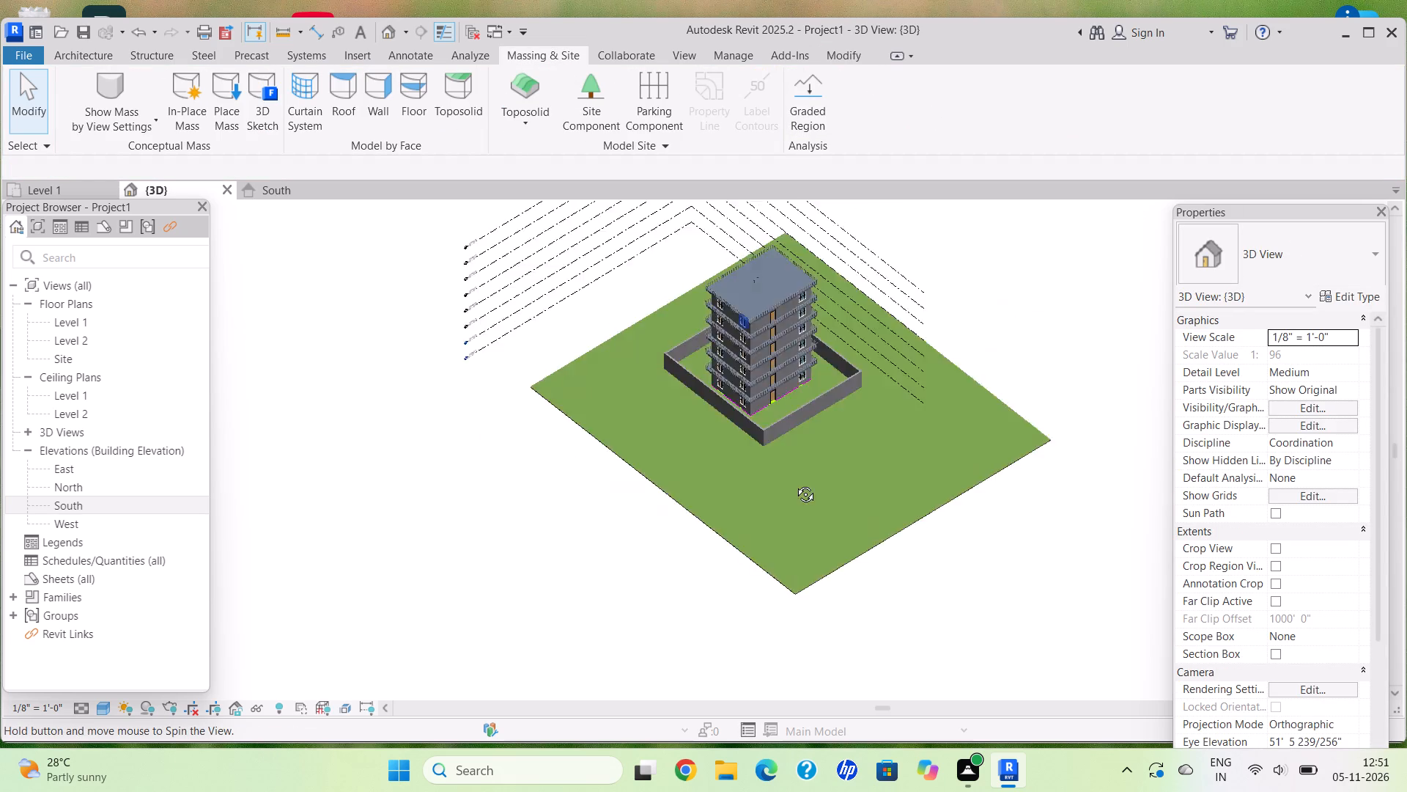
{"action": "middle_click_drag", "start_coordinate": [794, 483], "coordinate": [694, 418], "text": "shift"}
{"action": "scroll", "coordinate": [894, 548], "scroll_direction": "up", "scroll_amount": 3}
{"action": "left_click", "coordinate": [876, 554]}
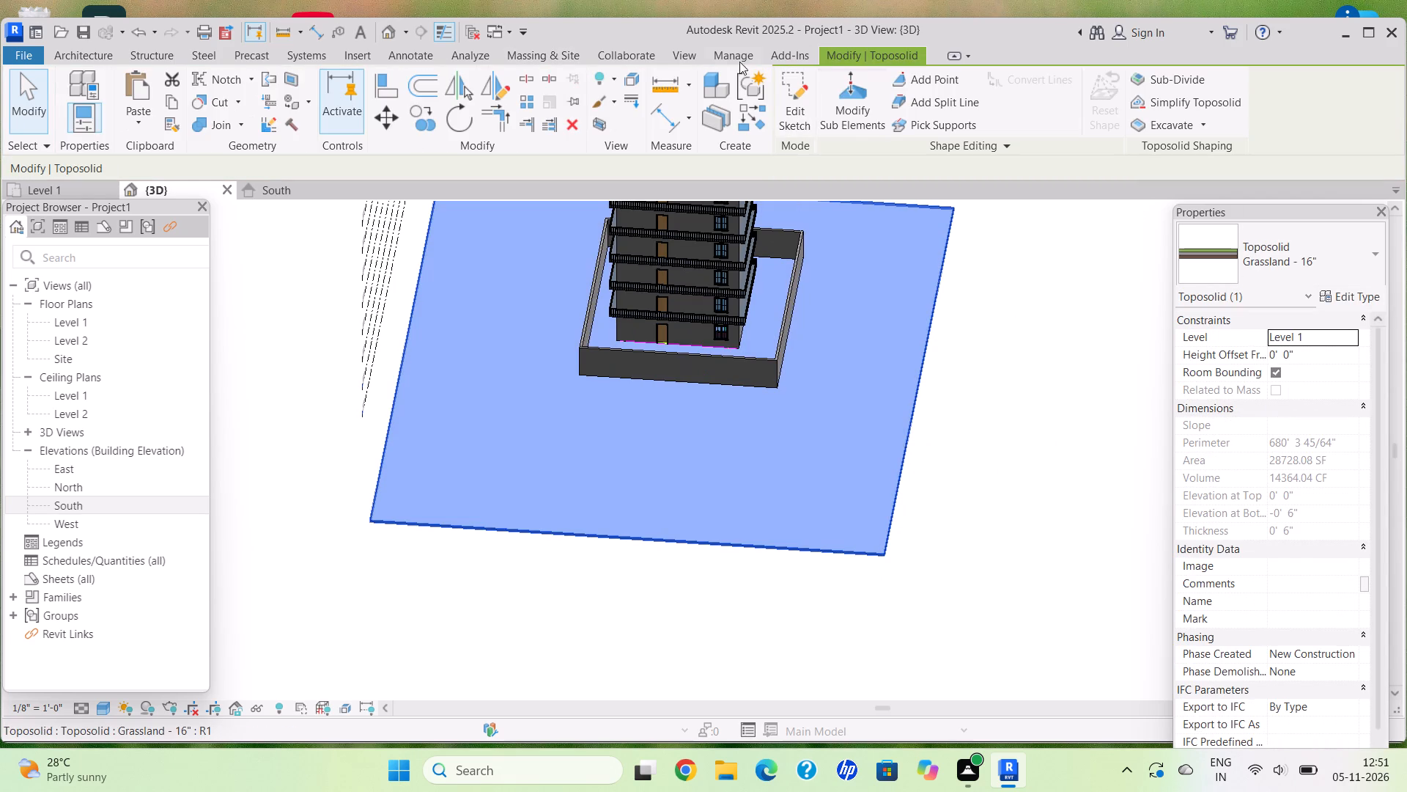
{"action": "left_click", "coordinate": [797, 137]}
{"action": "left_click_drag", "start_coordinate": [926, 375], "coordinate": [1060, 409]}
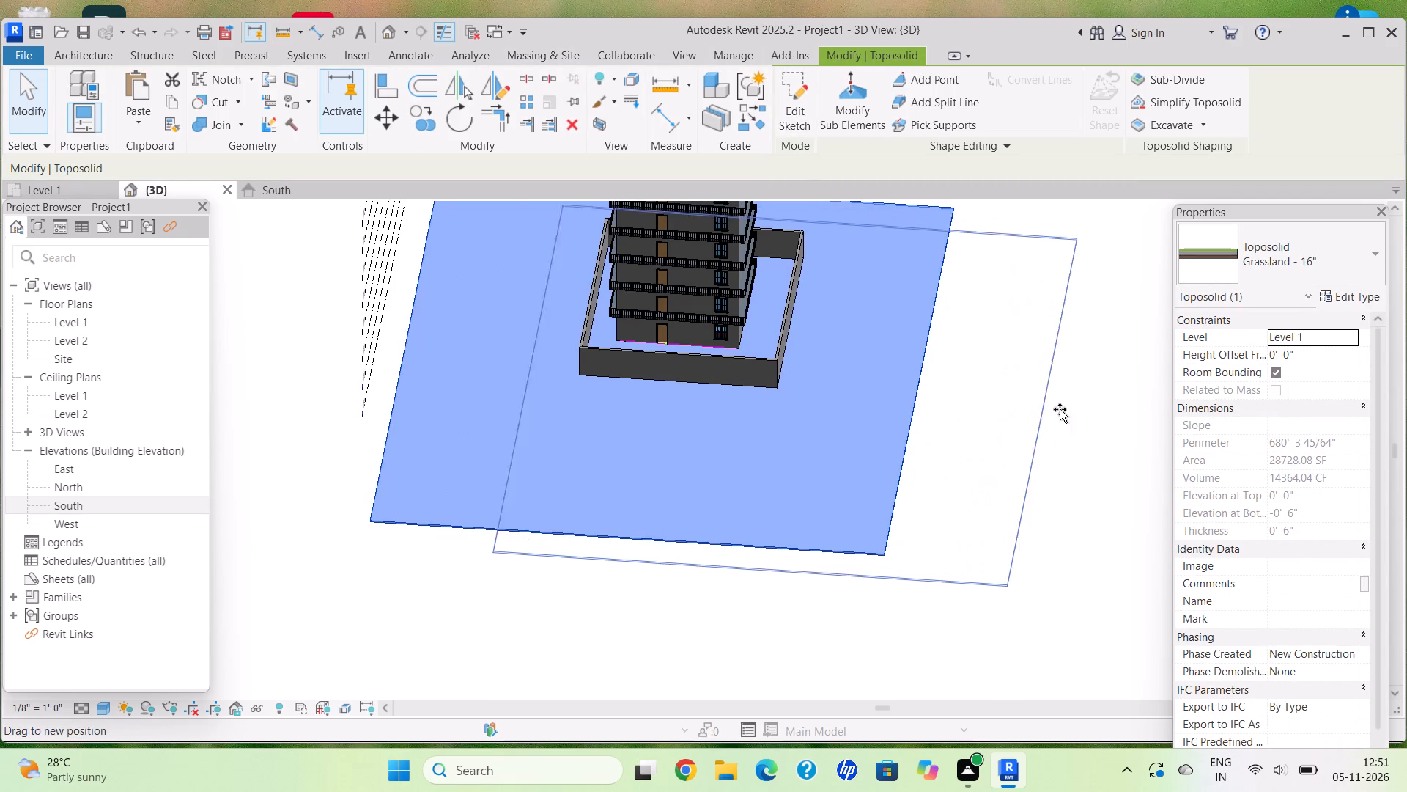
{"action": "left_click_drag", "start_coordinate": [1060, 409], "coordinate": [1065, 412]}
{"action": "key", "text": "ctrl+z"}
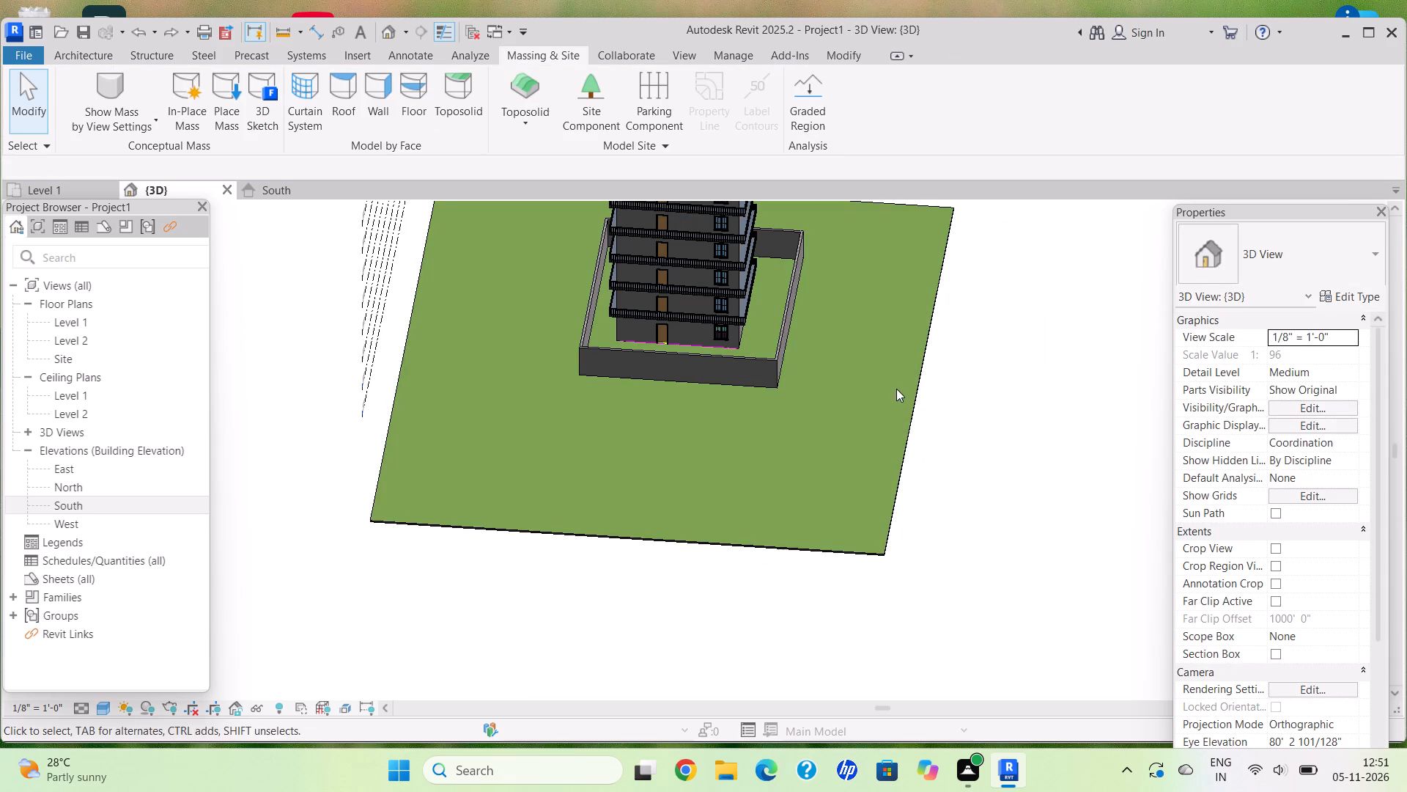
Edit the toposolid boundary, moving its north edge outward to about 88 ft from the boundary wall, and finish the sketch.
{"action": "left_click", "coordinate": [917, 411]}
{"action": "left_click", "coordinate": [802, 125]}
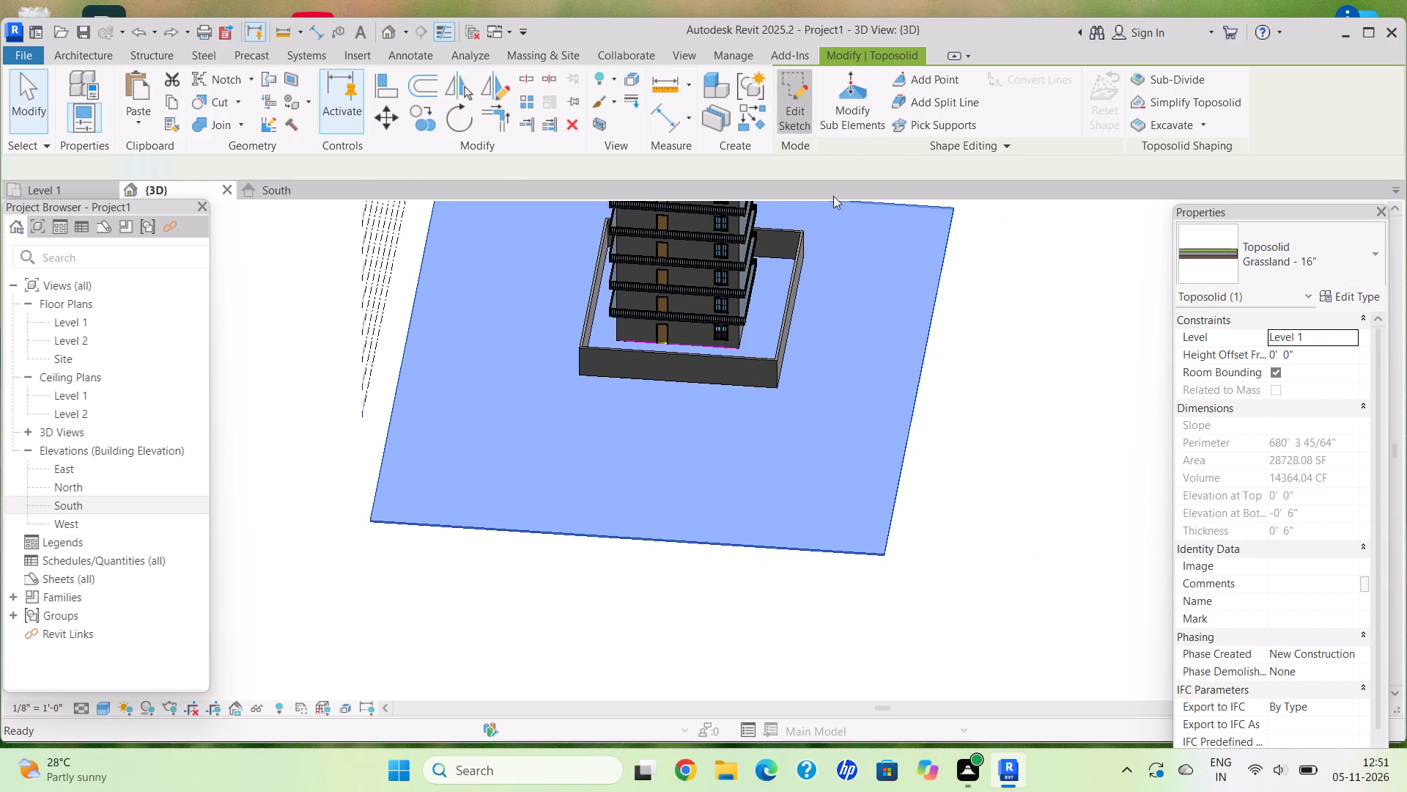
{"action": "left_click_drag", "start_coordinate": [926, 353], "coordinate": [1068, 379]}
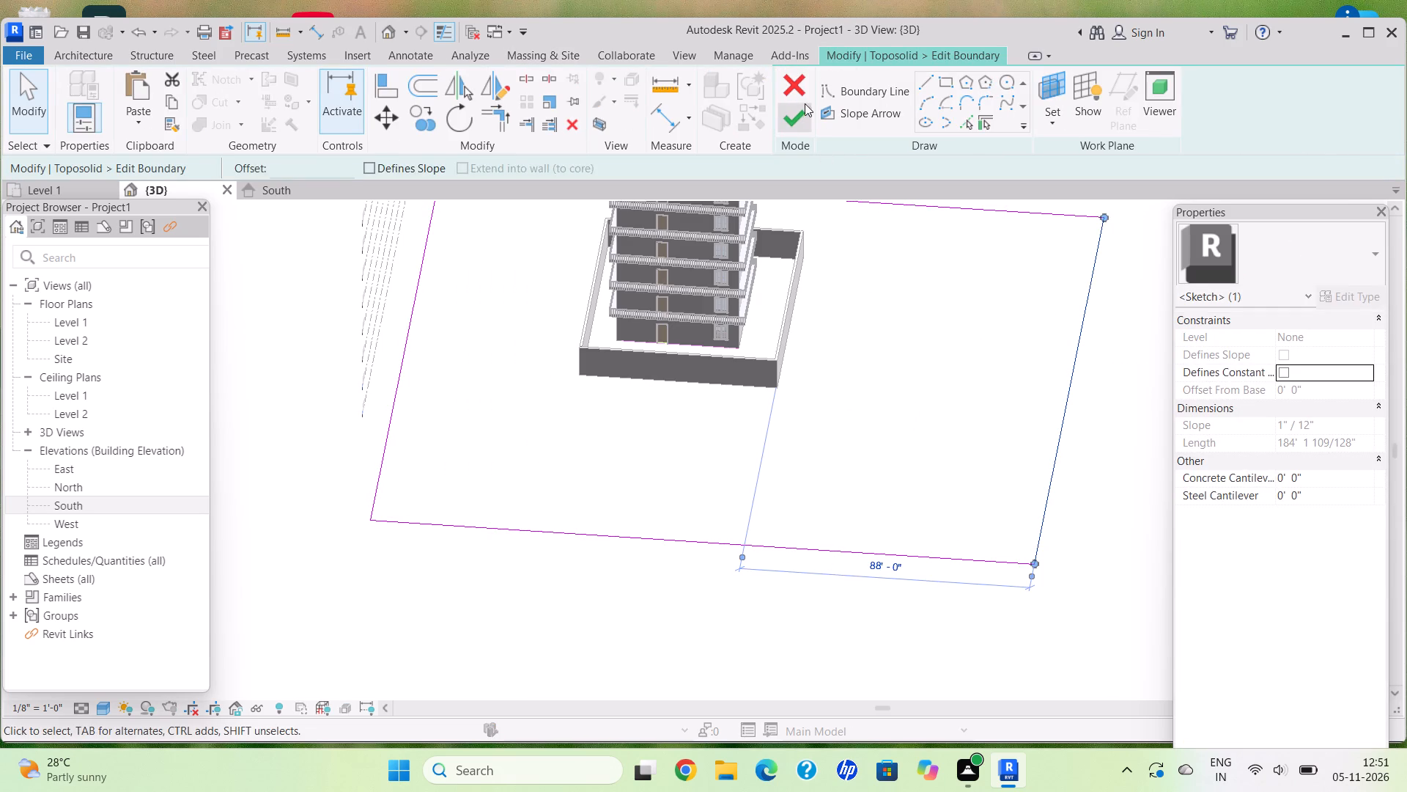
{"action": "left_click", "coordinate": [805, 103]}
{"action": "scroll", "coordinate": [744, 461], "scroll_direction": "down", "scroll_amount": 9}
{"action": "key", "text": "Escape"}
Edit the toposolid boundary, moving the edge in front of the doors inward to about 36 ft from the boundary wall, and finish the sketch.
{"action": "middle_click_drag", "start_coordinate": [742, 426], "coordinate": [742, 406], "text": "shift"}
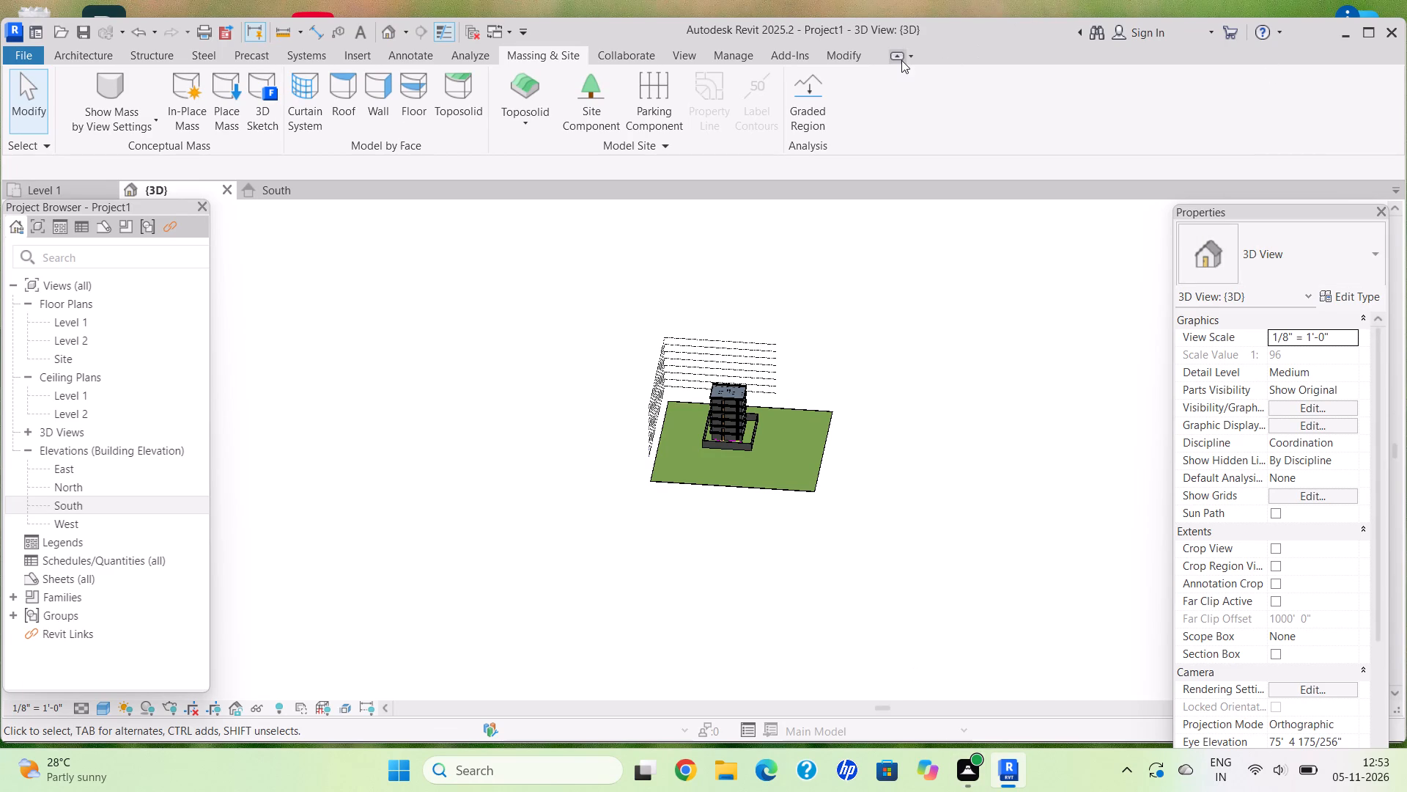
{"action": "middle_click_drag", "start_coordinate": [799, 432], "coordinate": [671, 643]}
{"action": "middle_click_drag", "start_coordinate": [682, 620], "coordinate": [682, 598], "text": "shift"}
{"action": "middle_click_drag", "start_coordinate": [656, 607], "coordinate": [653, 526]}
{"action": "key", "text": "Escape"}
{"action": "scroll", "coordinate": [635, 570], "scroll_direction": "up", "scroll_amount": 6}
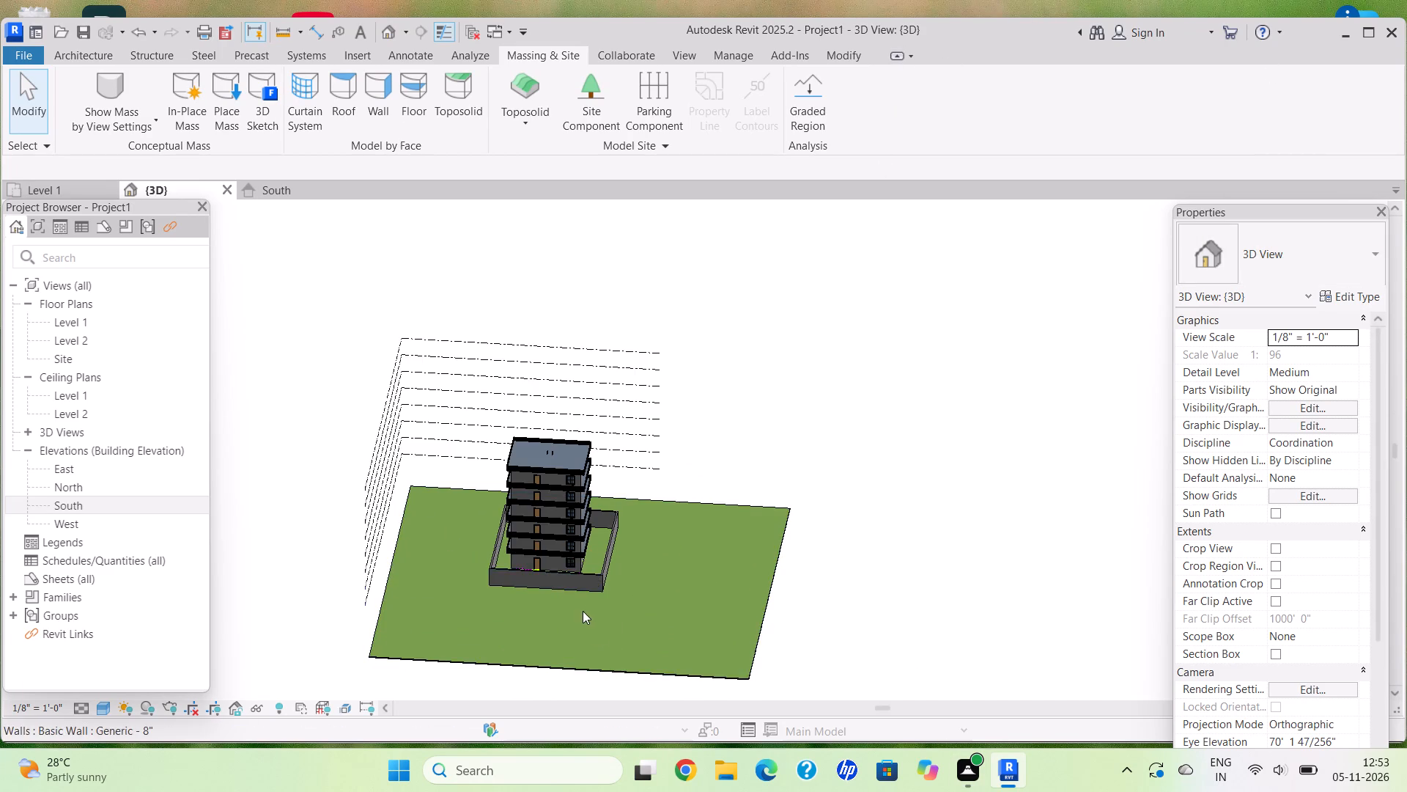
{"action": "scroll", "coordinate": [582, 611], "scroll_direction": "up", "scroll_amount": 1}
{"action": "middle_click", "coordinate": [599, 582]}
{"action": "middle_click_drag", "start_coordinate": [591, 595], "coordinate": [613, 588], "text": "shift"}
{"action": "left_click", "coordinate": [566, 658]}
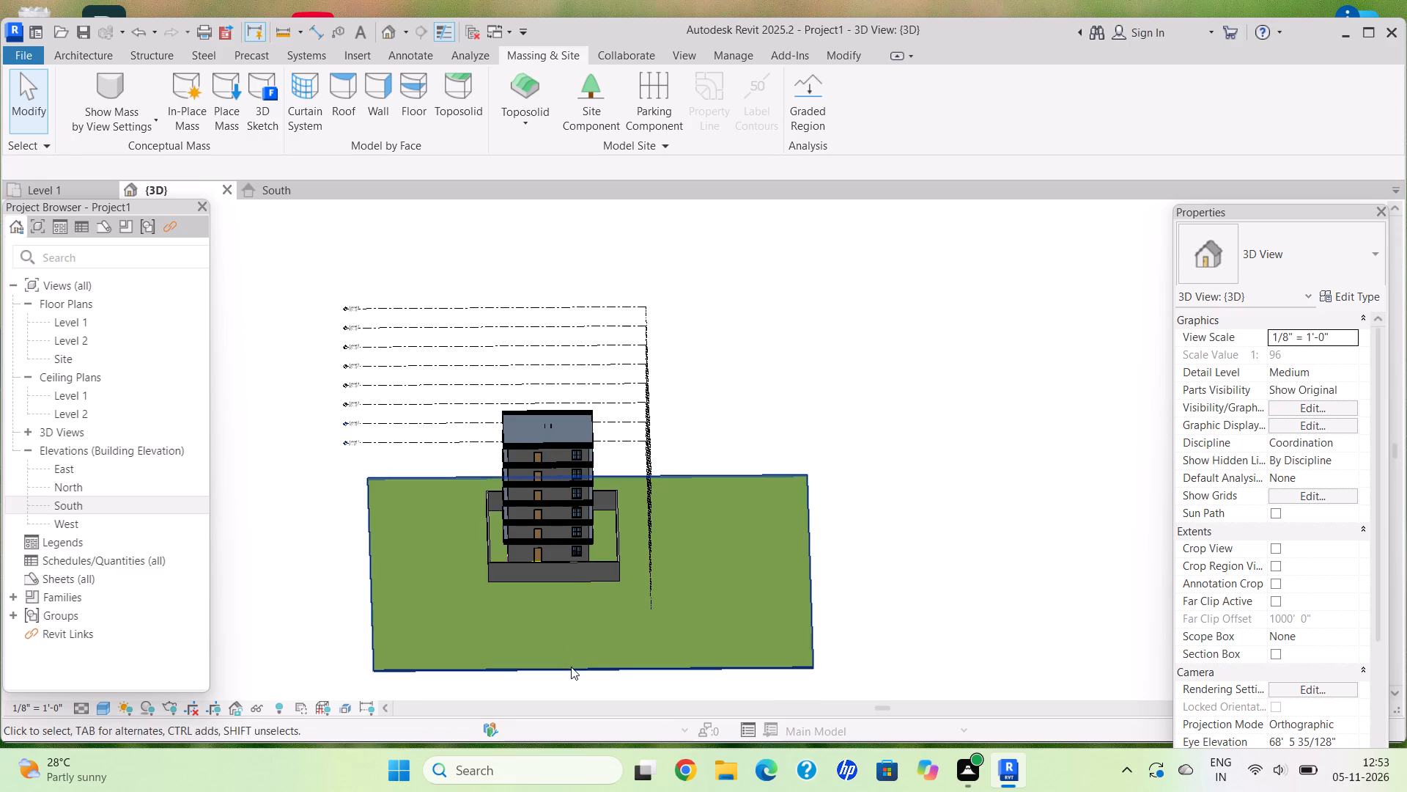
{"action": "left_click", "coordinate": [571, 672]}
{"action": "left_click", "coordinate": [793, 124]}
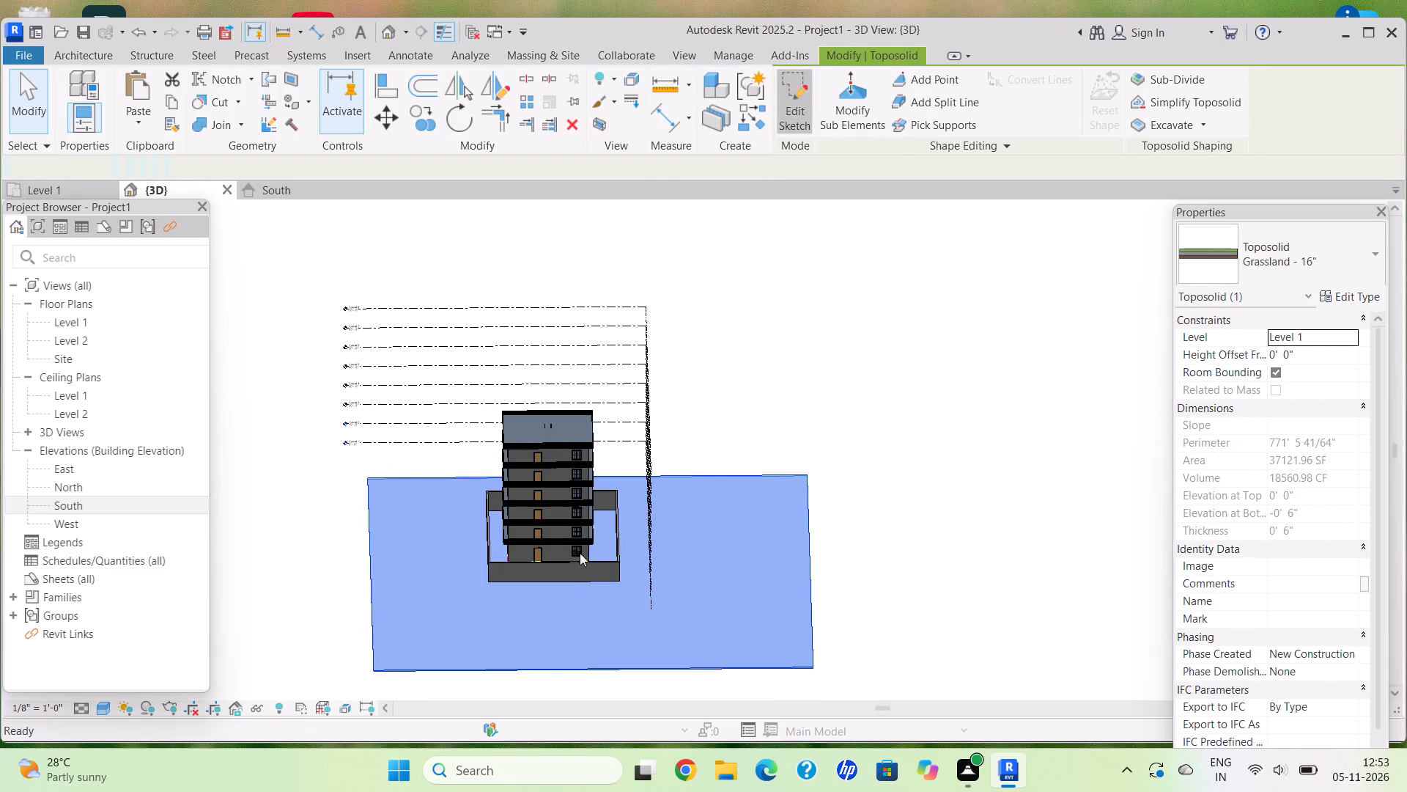
{"action": "left_click_drag", "start_coordinate": [551, 674], "coordinate": [555, 625]}
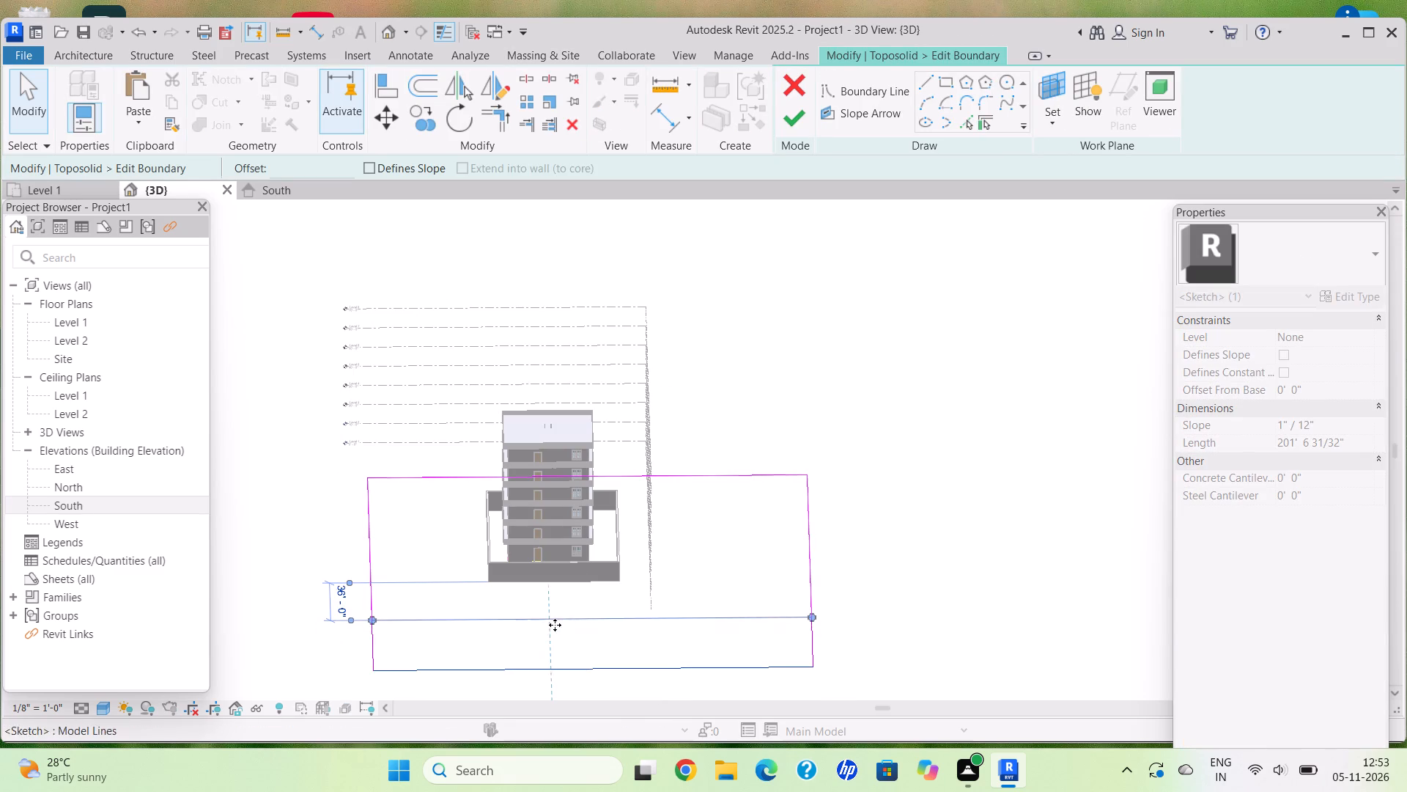
{"action": "left_click", "coordinate": [796, 117]}
{"action": "key", "text": "Escape"}
Examine the resized toposolid with the building and boundary wall from several angles.
{"action": "scroll", "coordinate": [655, 518], "scroll_direction": "down", "scroll_amount": 3}
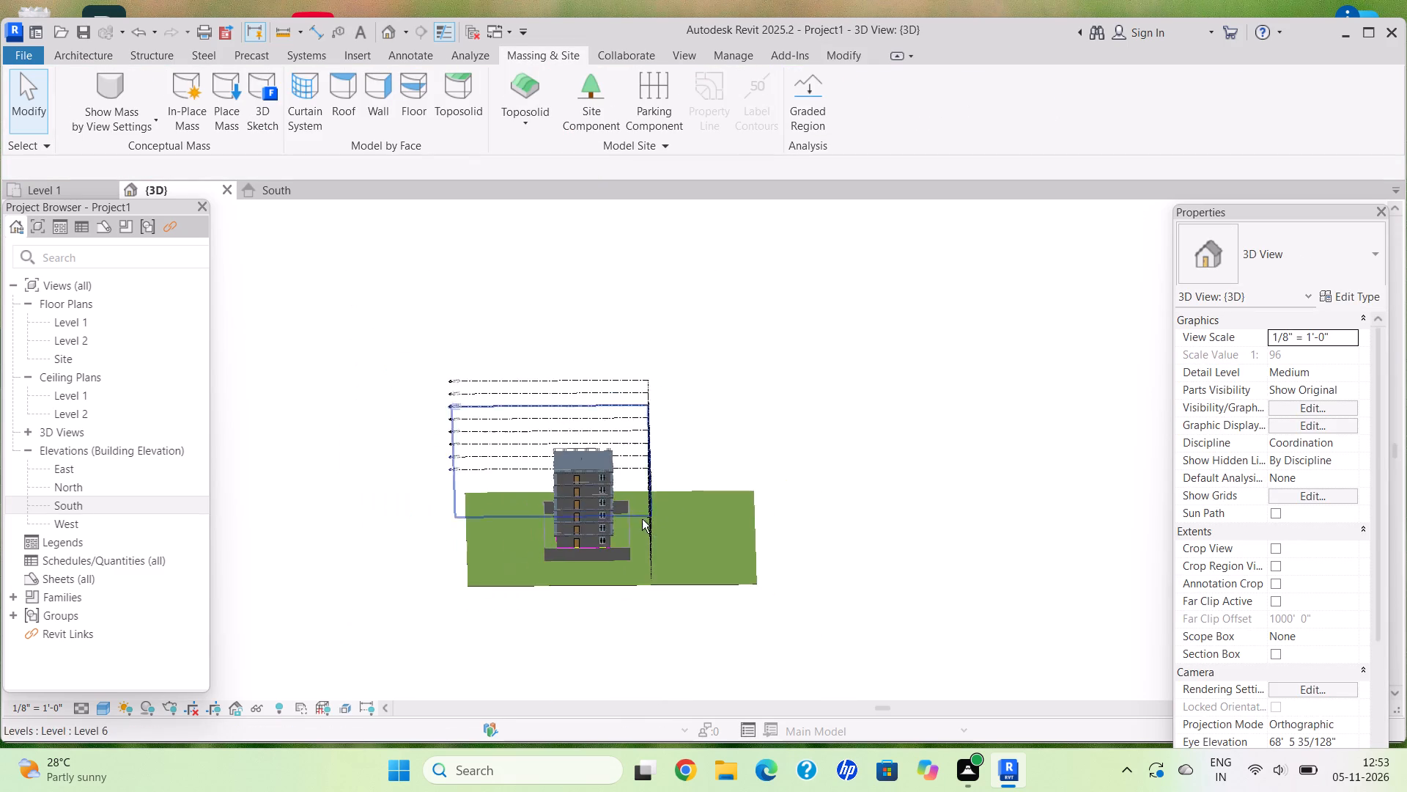
{"action": "middle_click_drag", "start_coordinate": [628, 514], "coordinate": [693, 560], "text": "shift"}
{"action": "middle_click", "coordinate": [544, 526], "text": "shift"}
{"action": "middle_click", "coordinate": [539, 524], "text": "shift"}
{"action": "scroll", "coordinate": [530, 511], "scroll_direction": "down", "scroll_amount": 1, "text": "shift"}
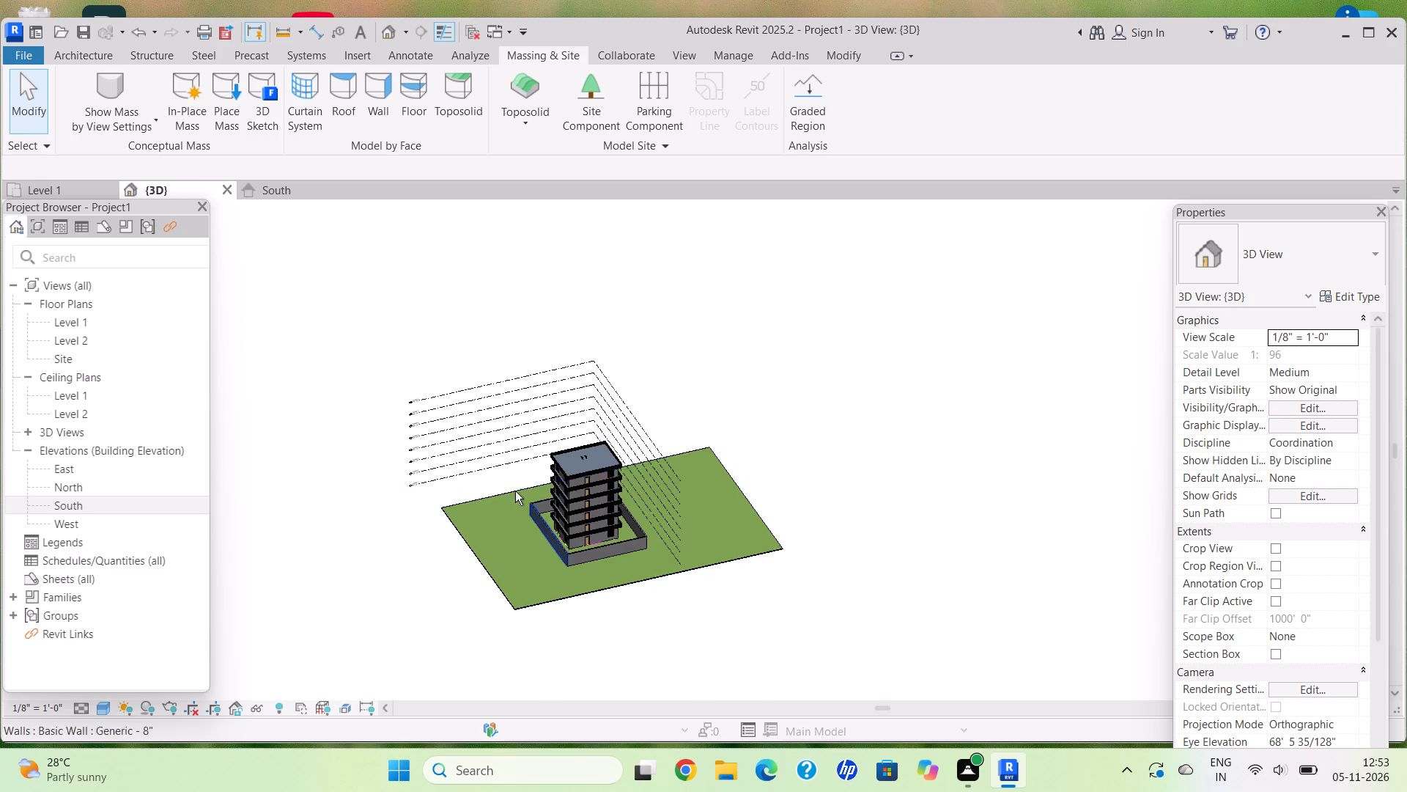
{"action": "middle_click", "coordinate": [457, 439], "text": "shift"}
{"action": "middle_click_drag", "start_coordinate": [669, 612], "coordinate": [564, 508], "text": "shift"}
{"action": "scroll", "coordinate": [614, 580], "scroll_direction": "up", "scroll_amount": 5}
{"action": "middle_click_drag", "start_coordinate": [620, 515], "coordinate": [646, 510], "text": "shift"}
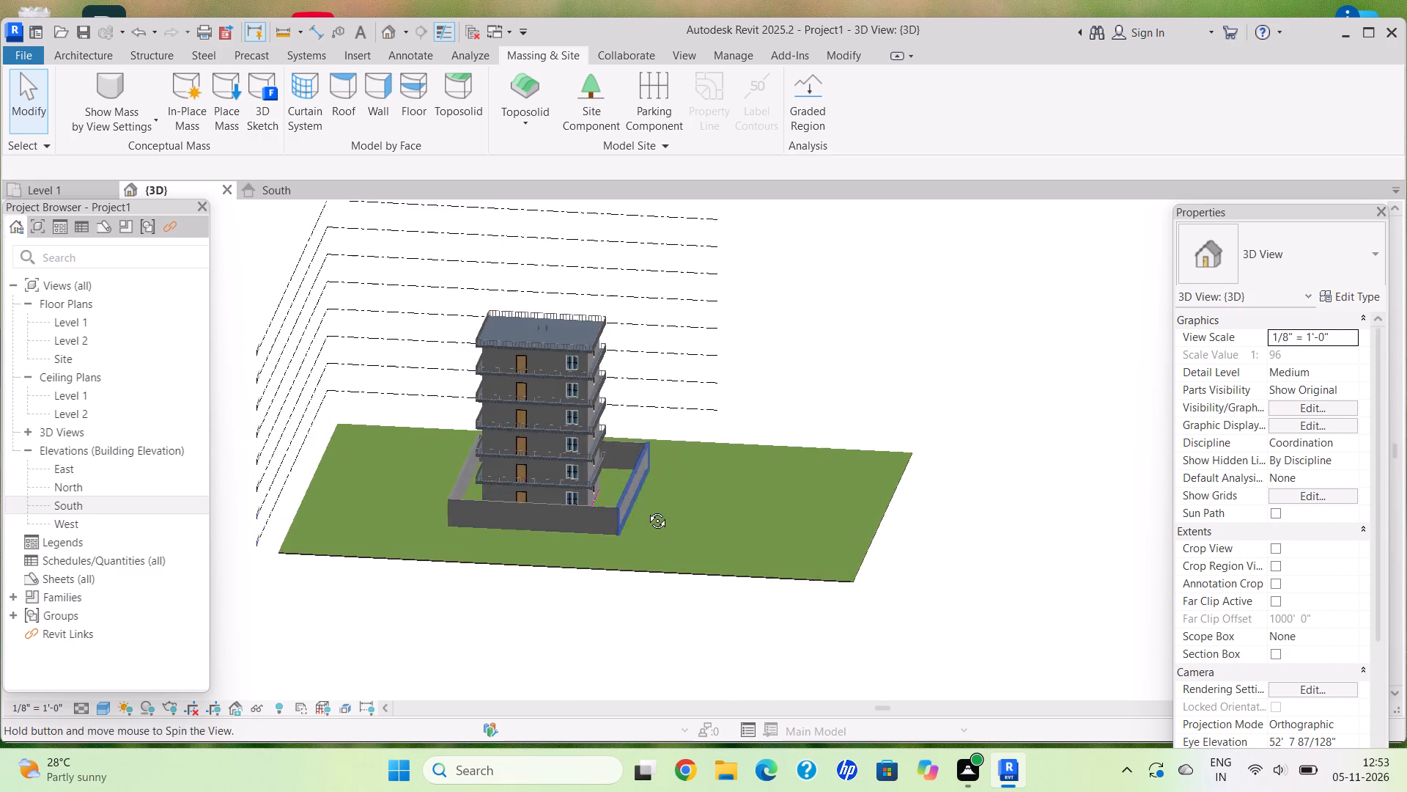
{"action": "middle_click_drag", "start_coordinate": [646, 510], "coordinate": [656, 520], "text": "shift"}
{"action": "scroll", "coordinate": [654, 518], "scroll_direction": "up", "scroll_amount": 1}
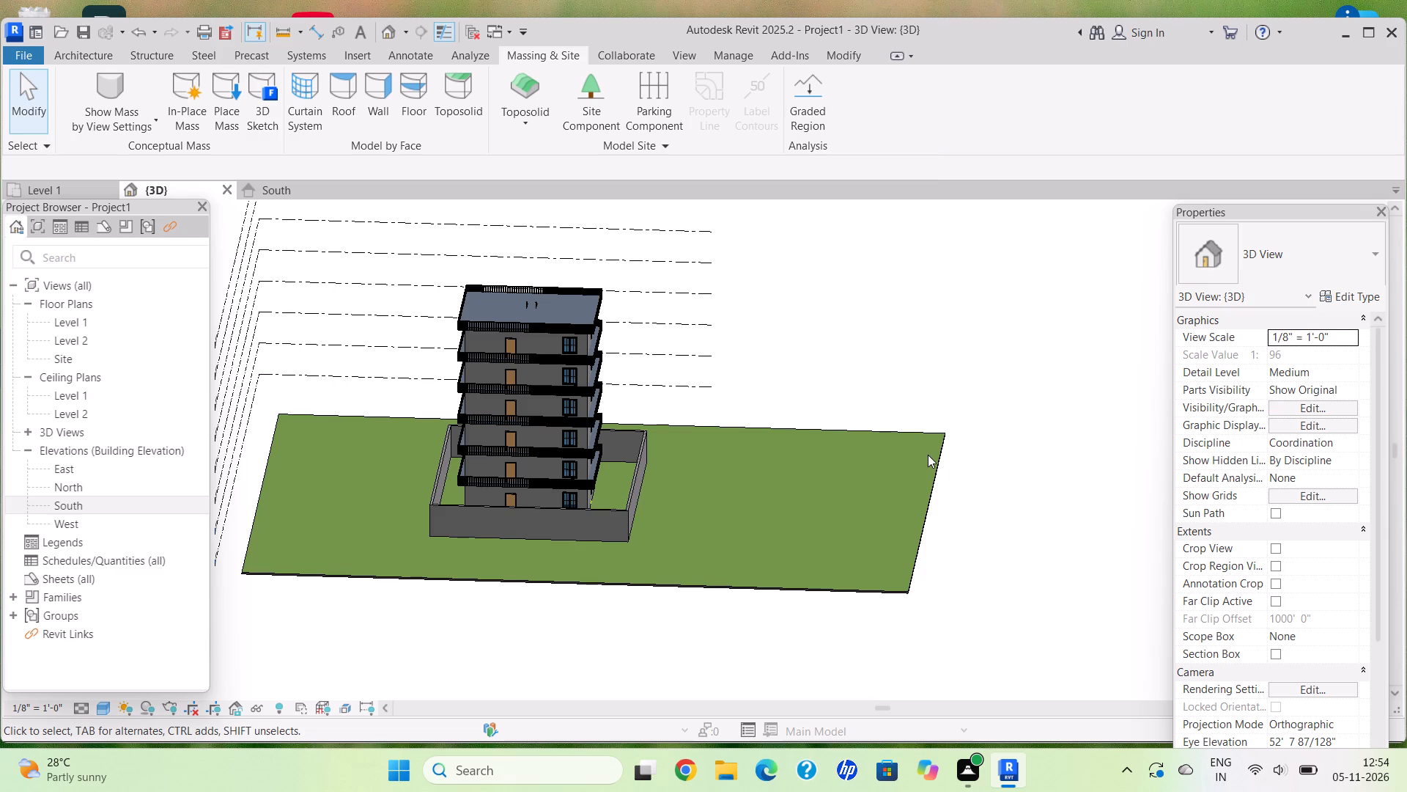
Examine the toposolid, building and boundary wall together from several angles and distances.
{"action": "scroll", "coordinate": [786, 563], "scroll_direction": "down", "scroll_amount": 2}
{"action": "middle_click_drag", "start_coordinate": [802, 568], "coordinate": [870, 596]}
{"action": "middle_click", "coordinate": [876, 599]}
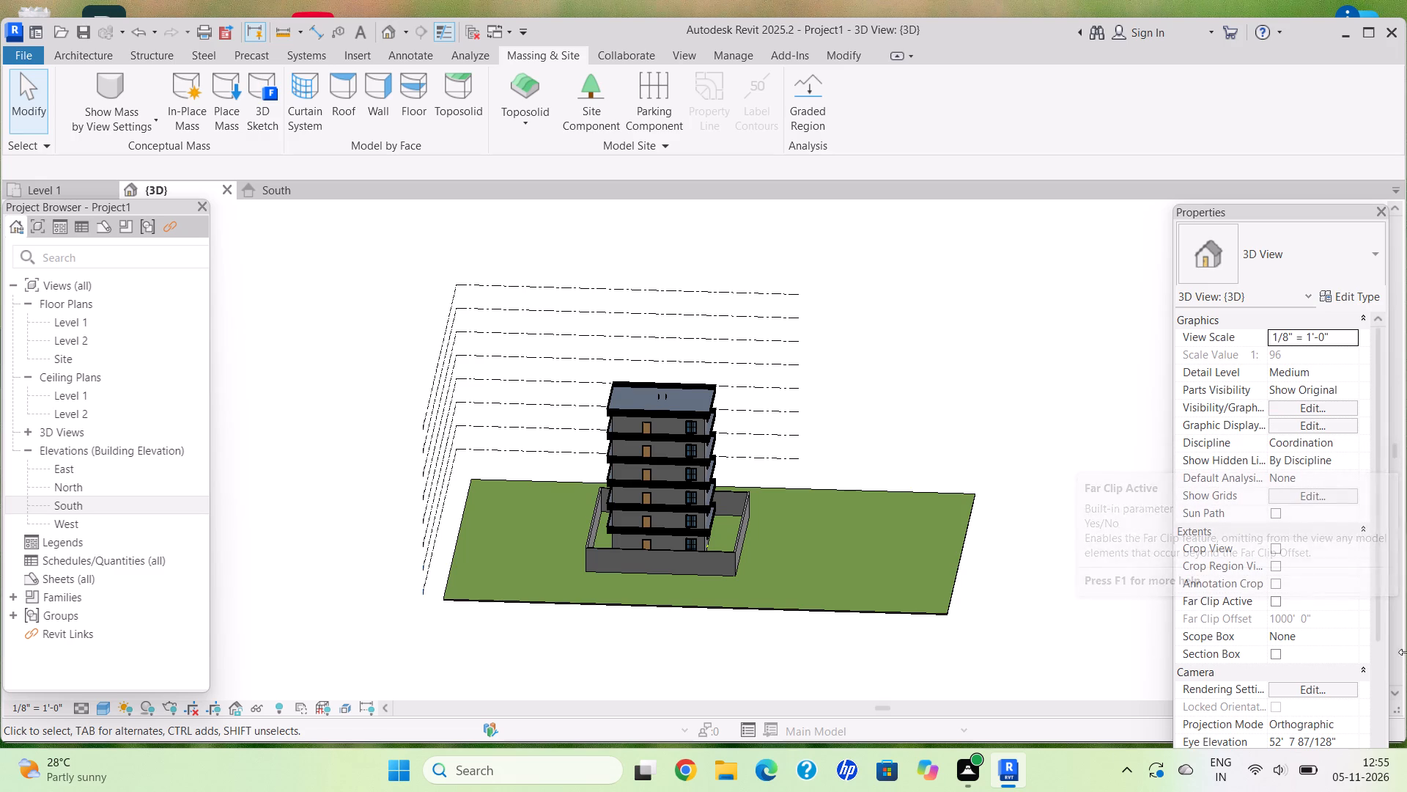
{"action": "middle_click_drag", "start_coordinate": [792, 533], "coordinate": [709, 644], "text": "shift"}
{"action": "scroll", "coordinate": [709, 644], "scroll_direction": "down", "scroll_amount": 1, "text": "shift"}
{"action": "middle_click_drag", "start_coordinate": [753, 609], "coordinate": [767, 559]}
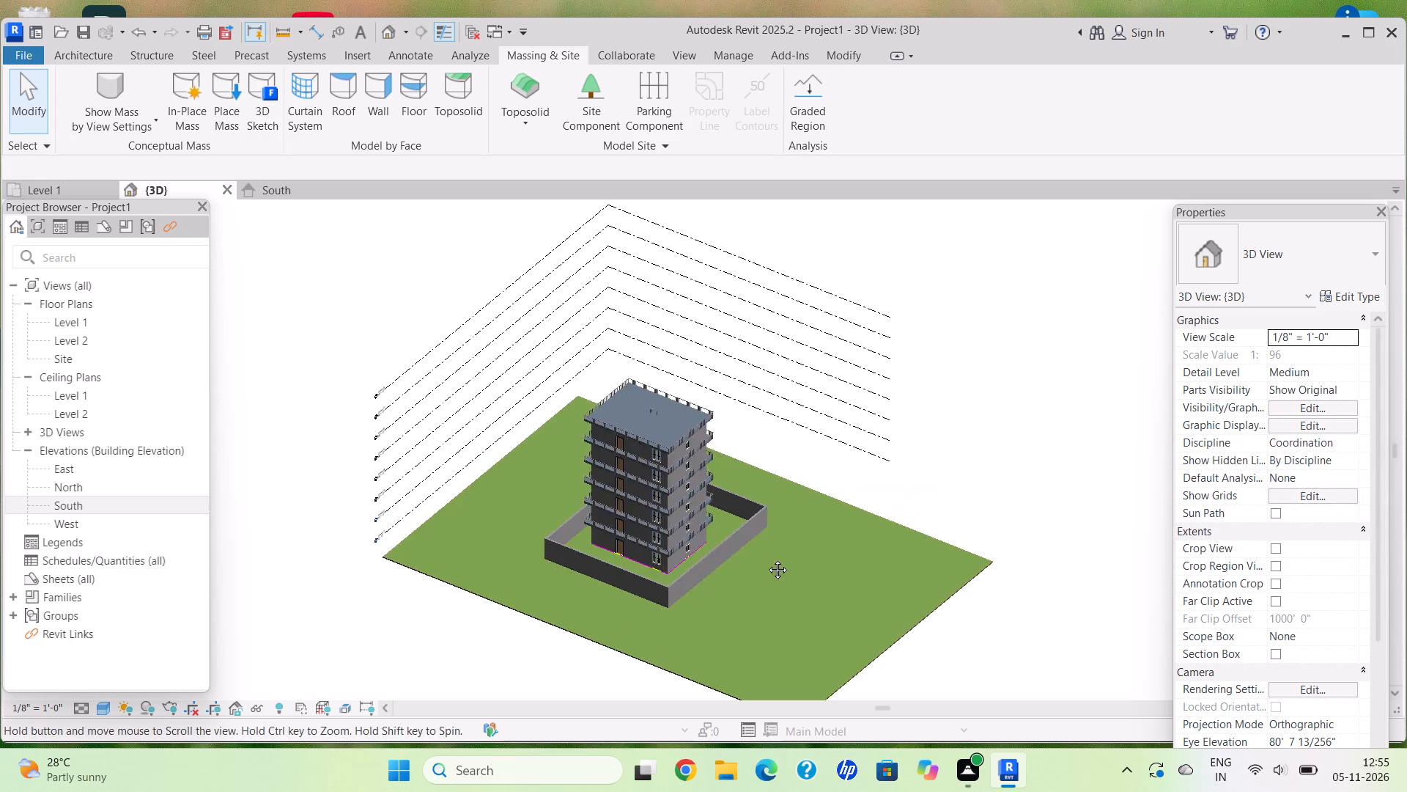
{"action": "middle_click_drag", "start_coordinate": [767, 559], "coordinate": [770, 543]}
{"action": "middle_click_drag", "start_coordinate": [590, 572], "coordinate": [640, 529]}
{"action": "scroll", "coordinate": [597, 548], "scroll_direction": "up", "scroll_amount": 1, "text": "shift"}
{"action": "scroll", "coordinate": [690, 544], "scroll_direction": "up", "scroll_amount": 3}
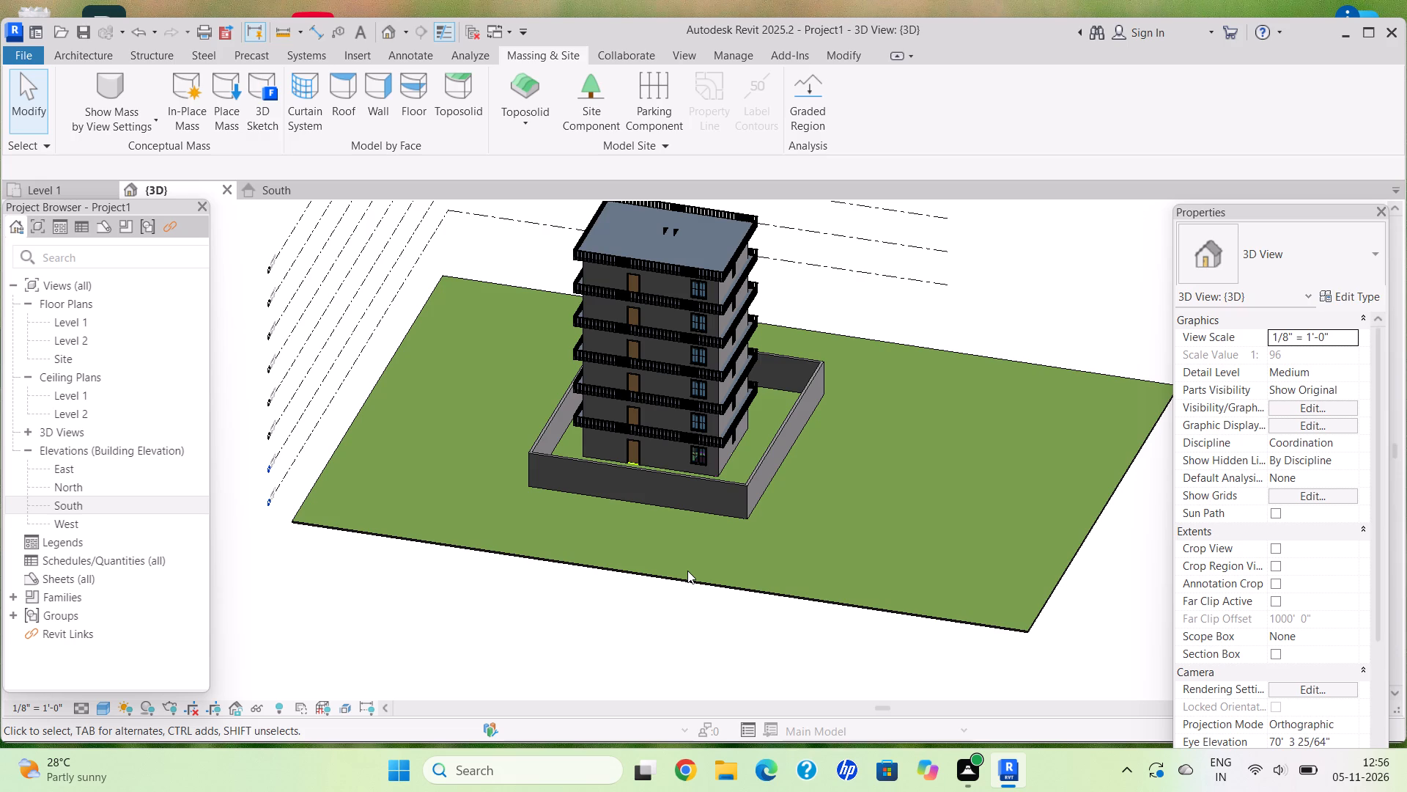
{"action": "scroll", "coordinate": [613, 579], "scroll_direction": "down", "scroll_amount": 2}
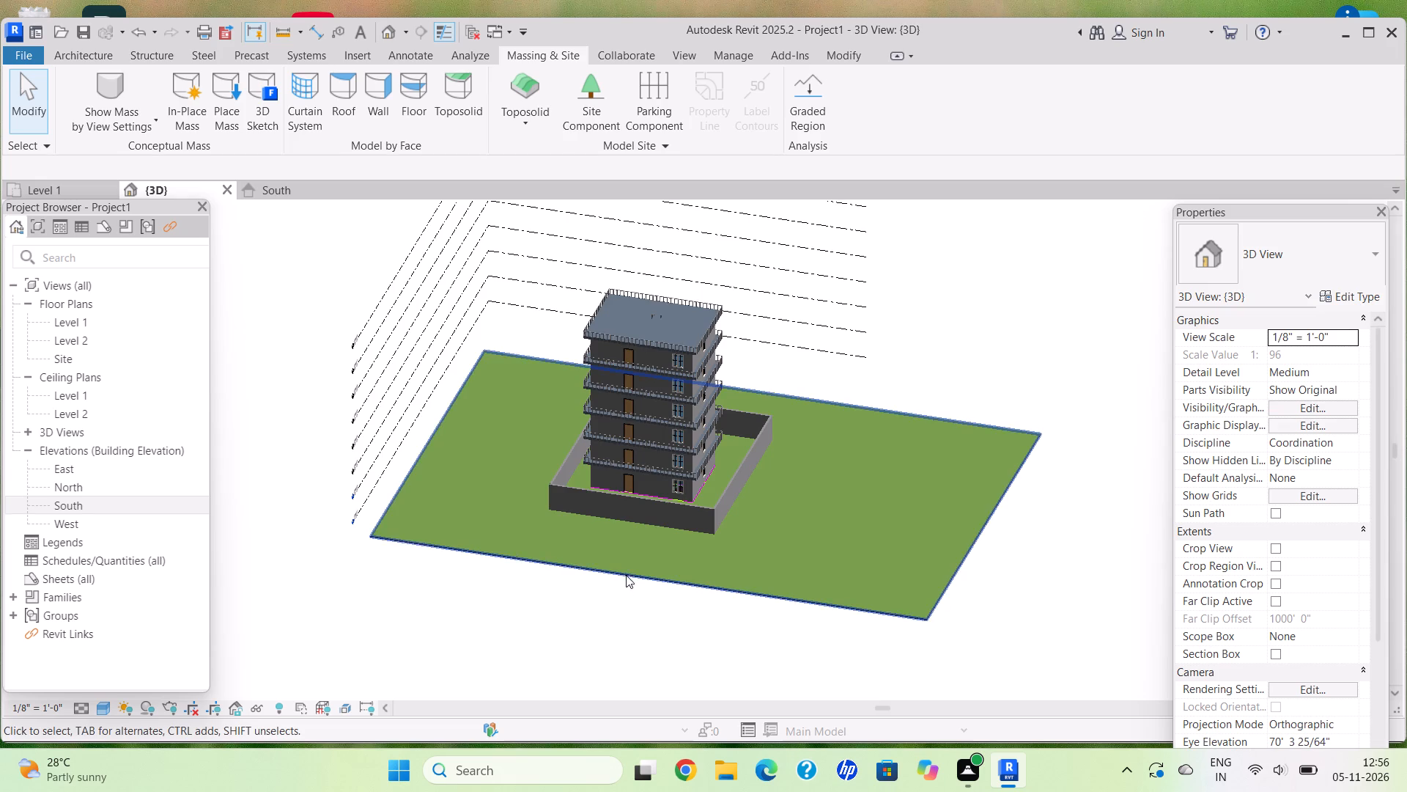
{"action": "middle_click_drag", "start_coordinate": [621, 569], "coordinate": [614, 537]}
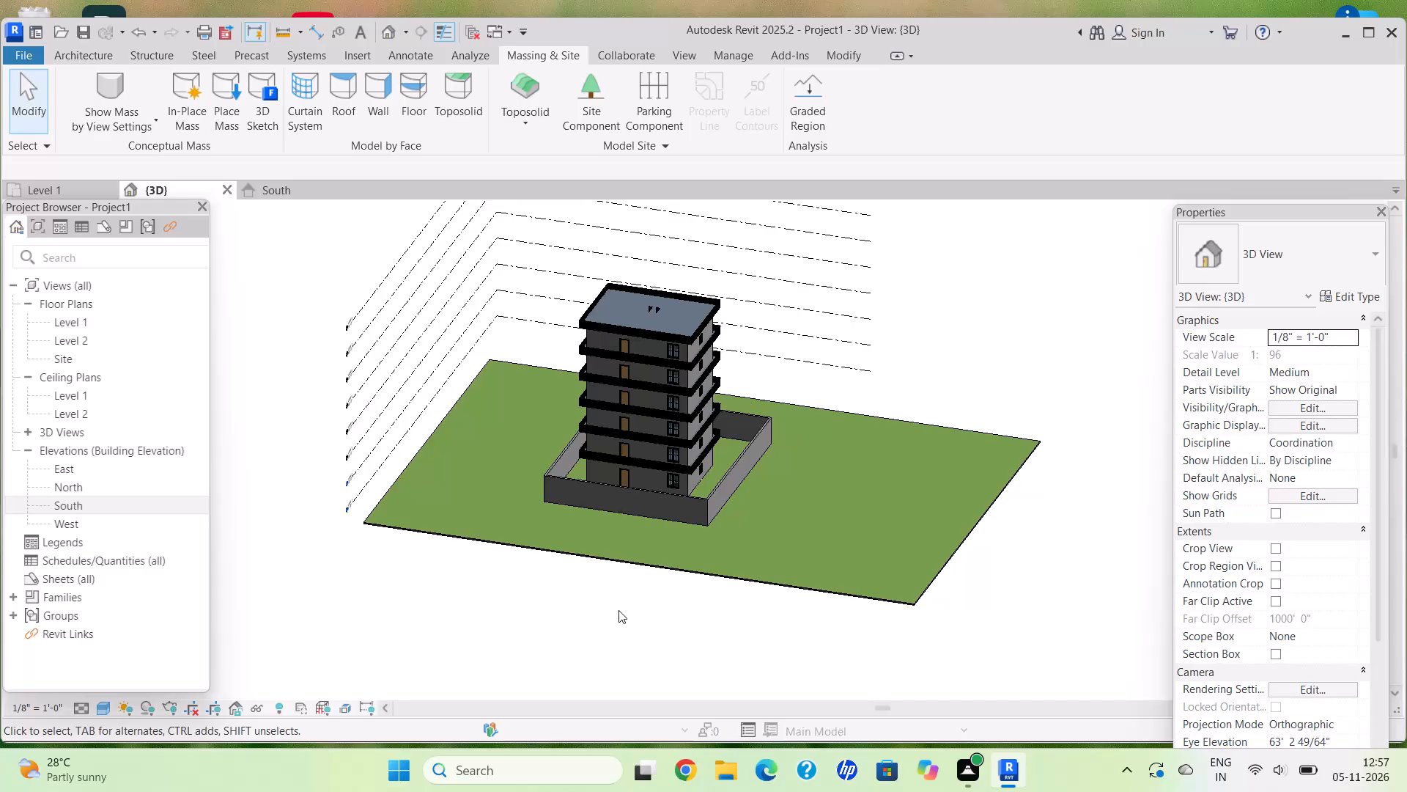
{"action": "middle_click", "coordinate": [515, 623]}
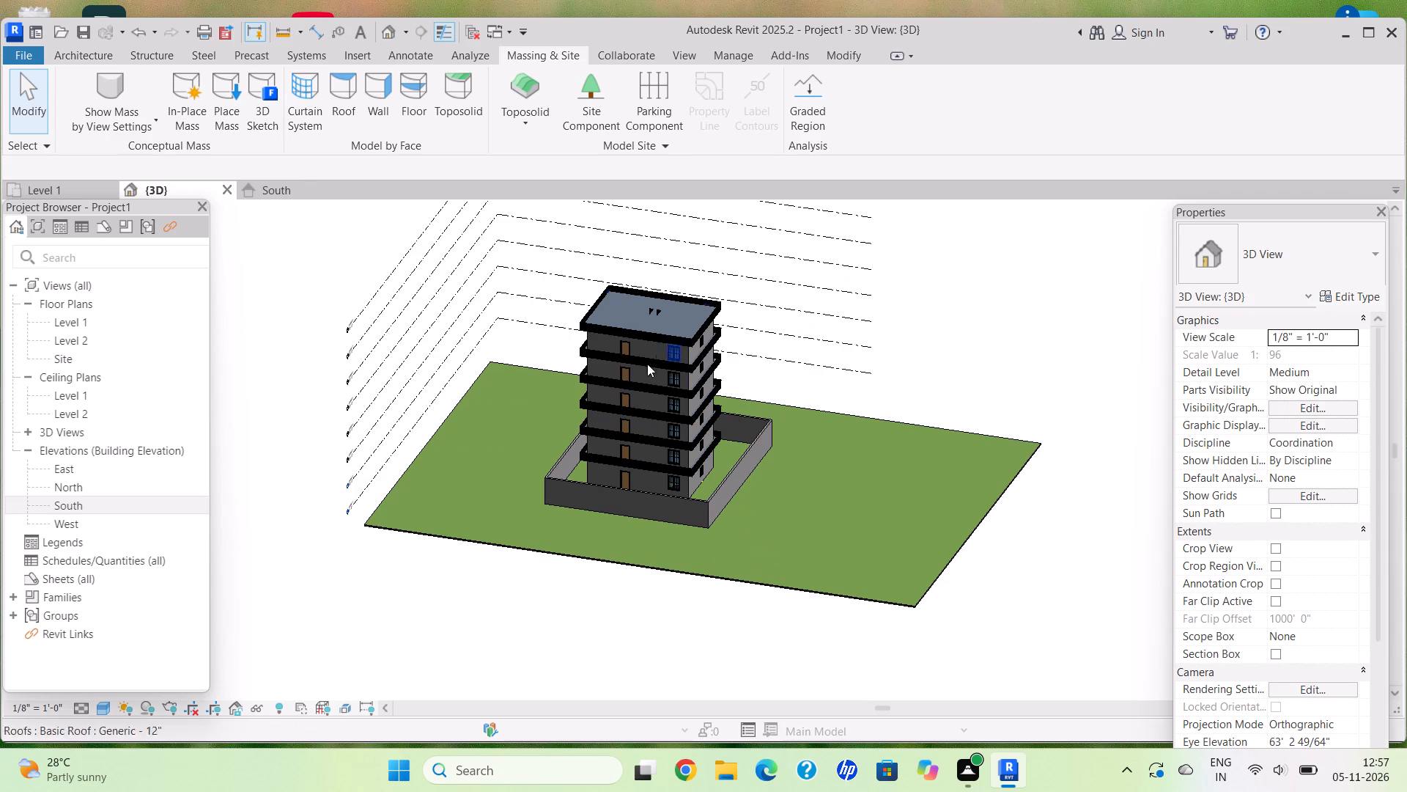
Start an in-place component in the Generic Models category with the name Generic Models 1.
{"action": "left_click", "coordinate": [85, 54]}
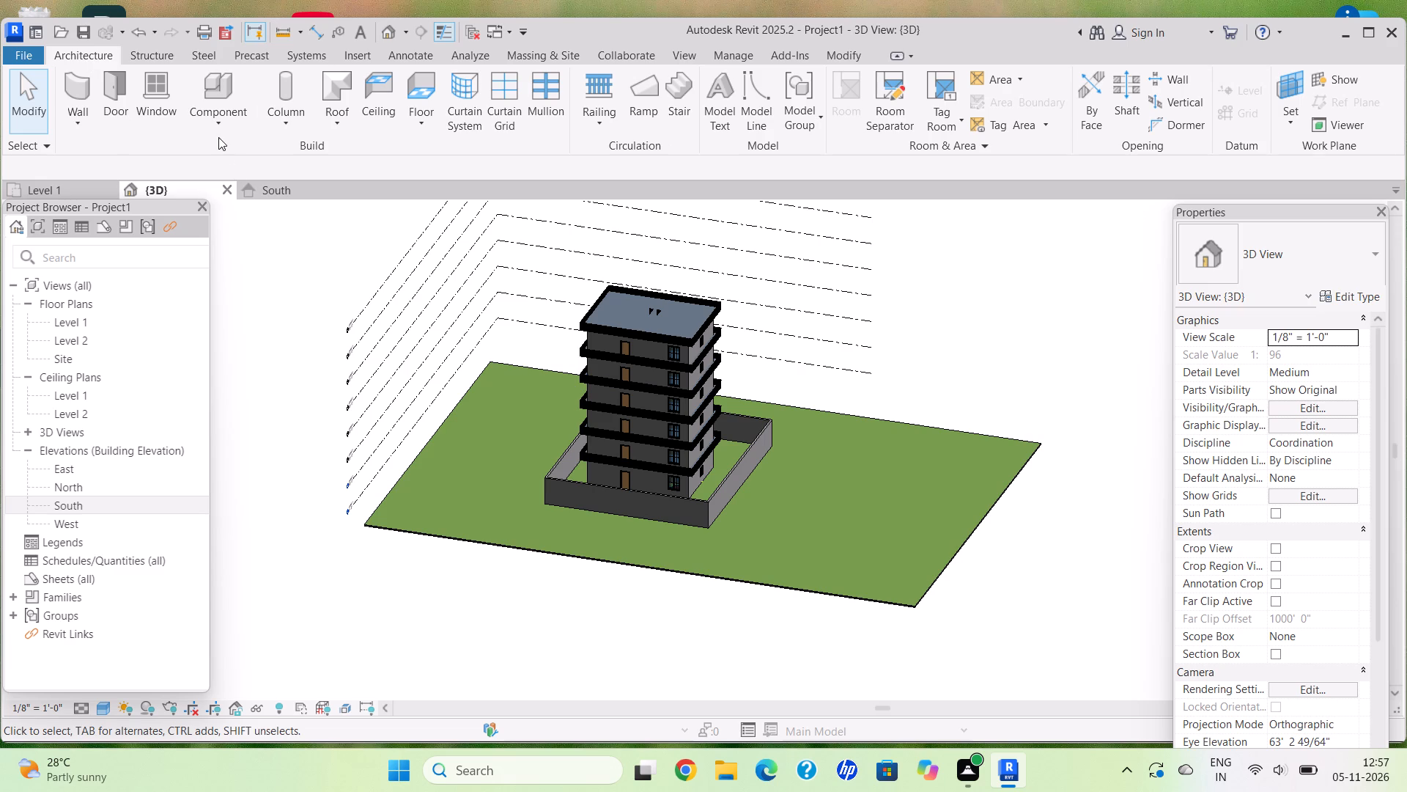
{"action": "left_click", "coordinate": [218, 137]}
{"action": "left_click", "coordinate": [204, 111]}
{"action": "left_click", "coordinate": [278, 195]}
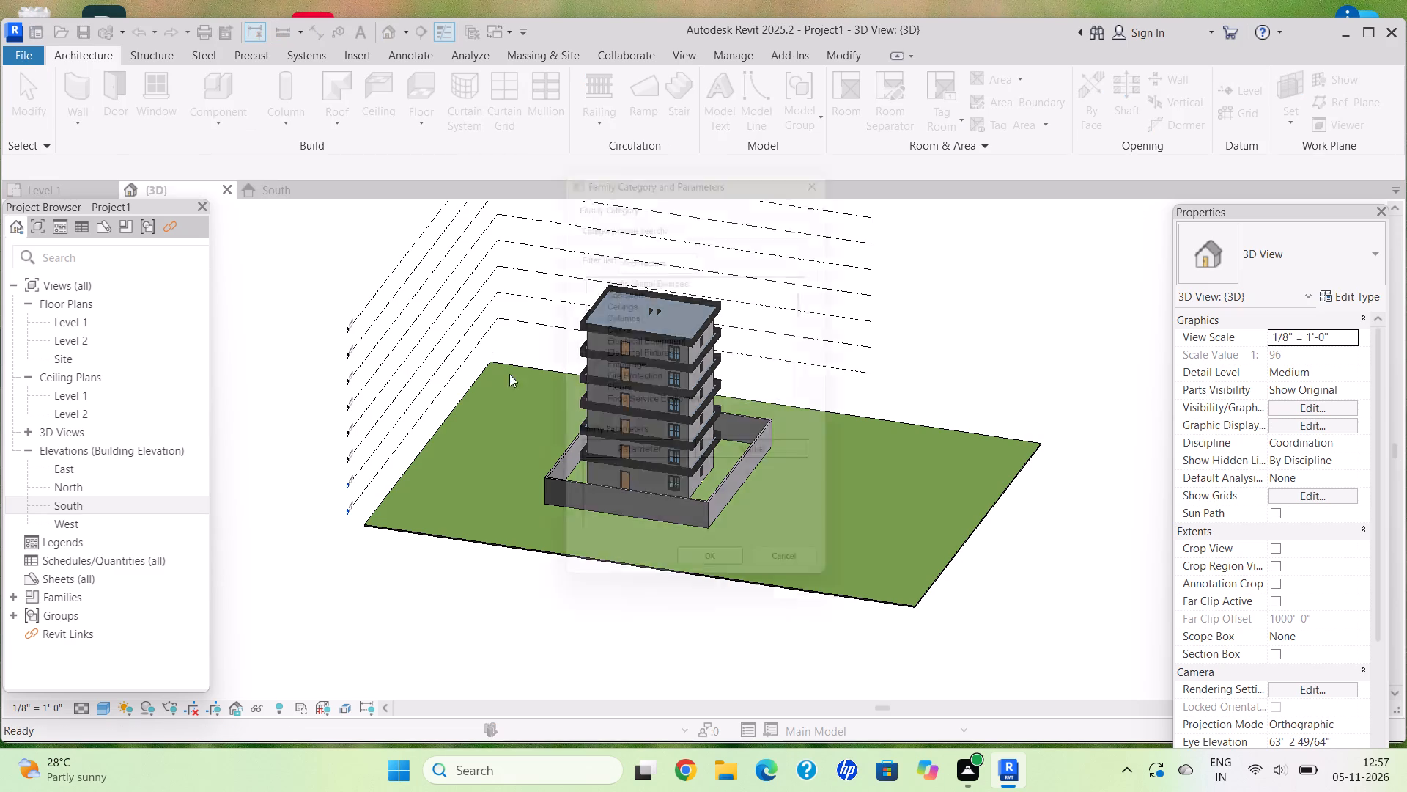
{"action": "scroll", "coordinate": [743, 396], "scroll_direction": "down", "scroll_amount": 9}
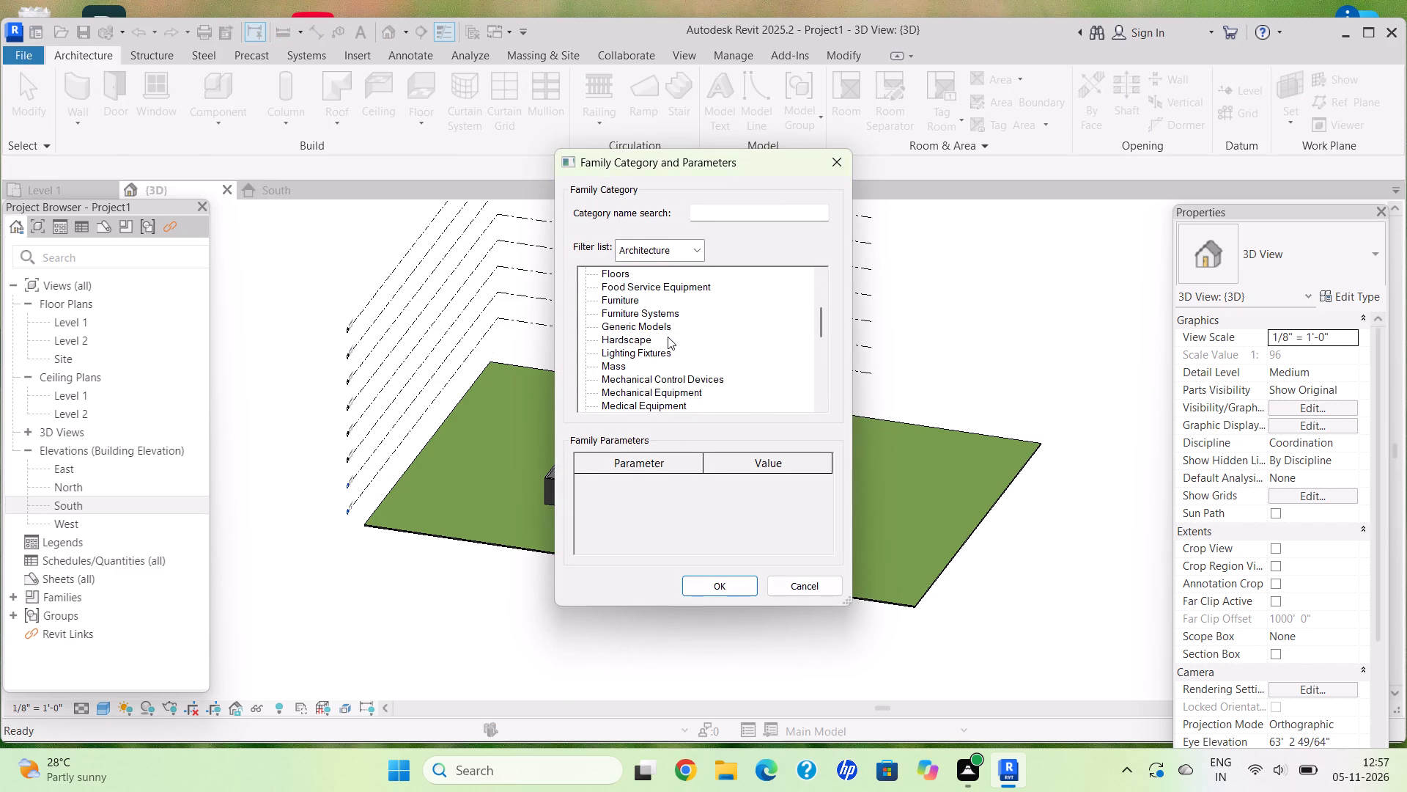
{"action": "left_click", "coordinate": [666, 328]}
{"action": "left_click", "coordinate": [736, 584]}
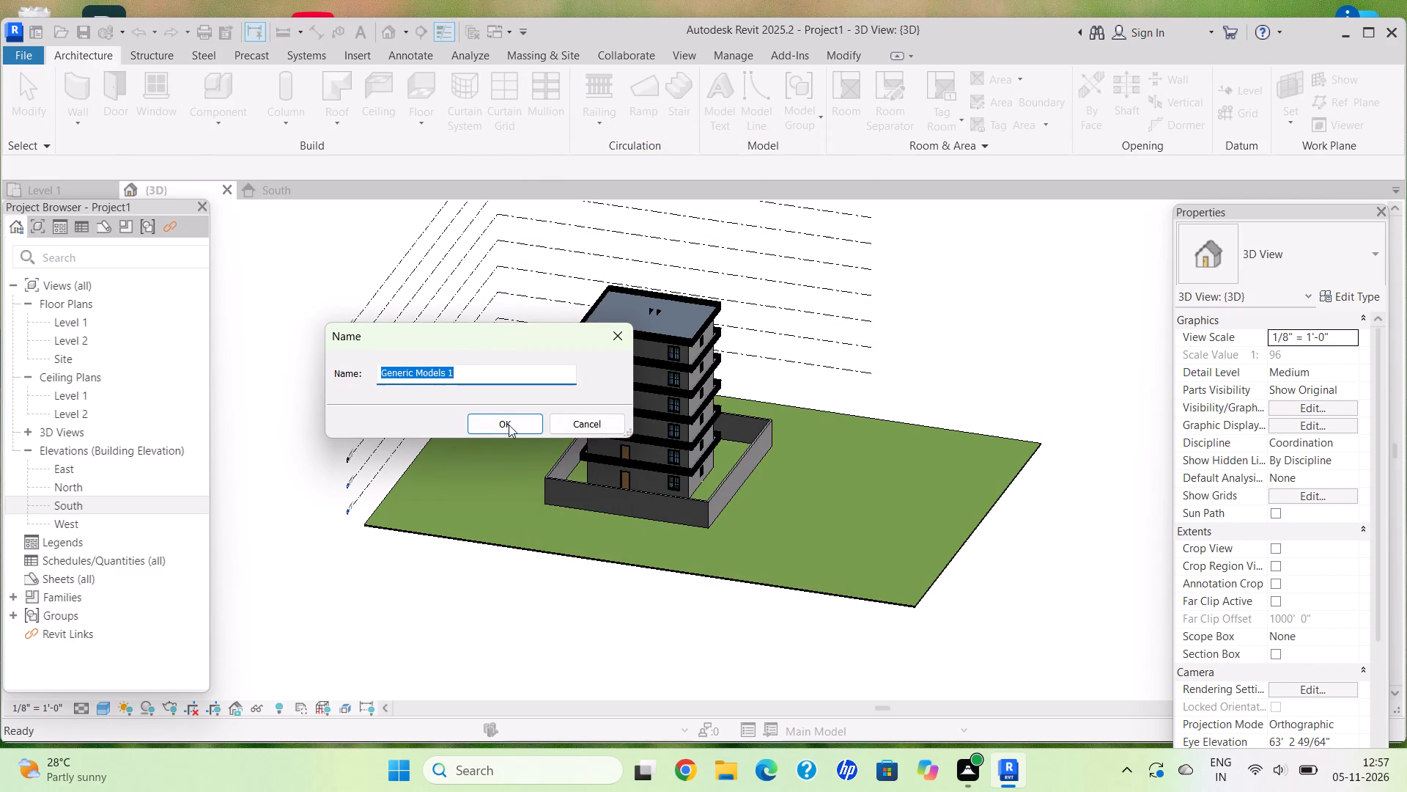
{"action": "left_click", "coordinate": [514, 430]}
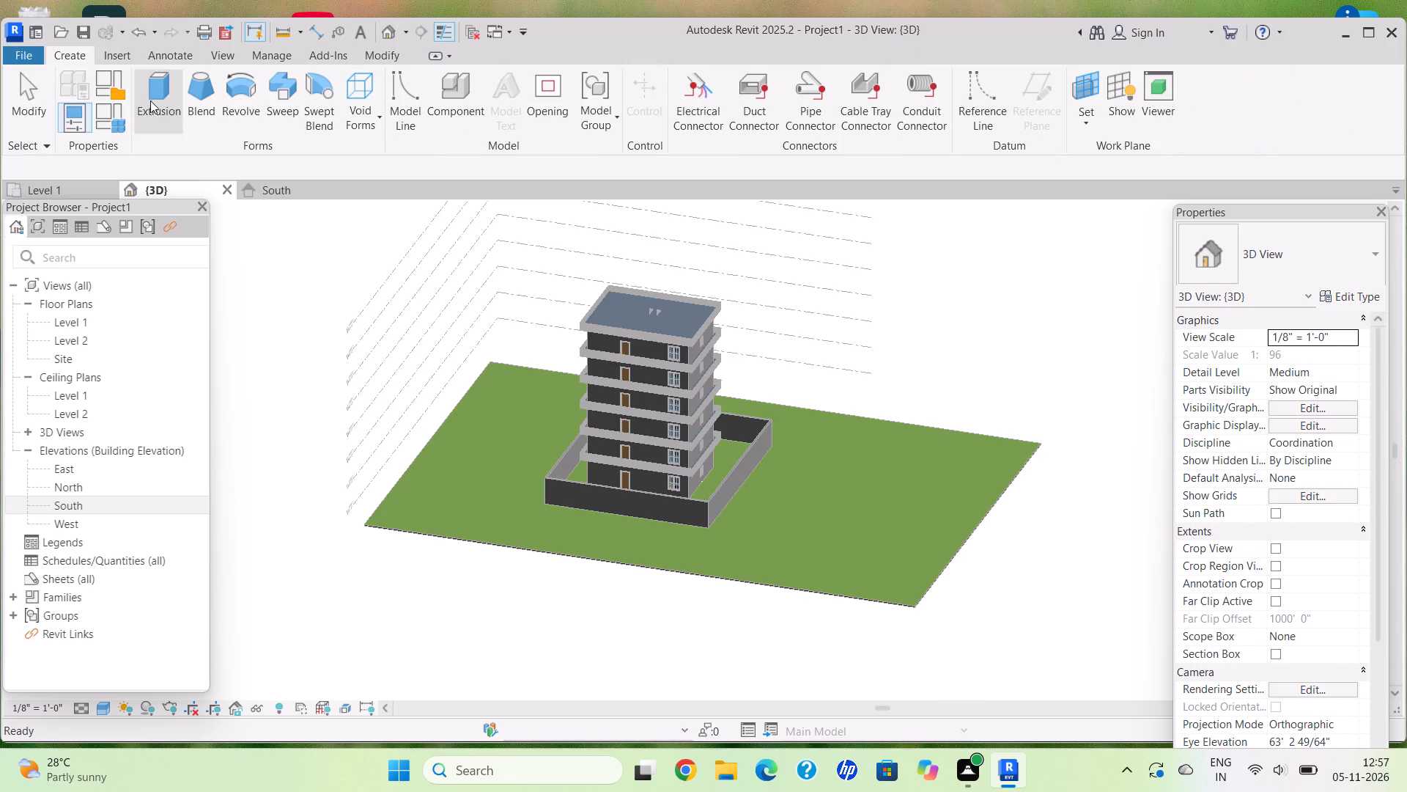
Extrude a wide rectangle 1 ft deep on the toposolid's top face, from its outer corner across to the opposite edge on the open side.
{"action": "left_click", "coordinate": [157, 104]}
{"action": "middle_click_drag", "start_coordinate": [886, 585], "coordinate": [868, 579], "text": "shift"}
{"action": "scroll", "coordinate": [882, 584], "scroll_direction": "up", "scroll_amount": 2}
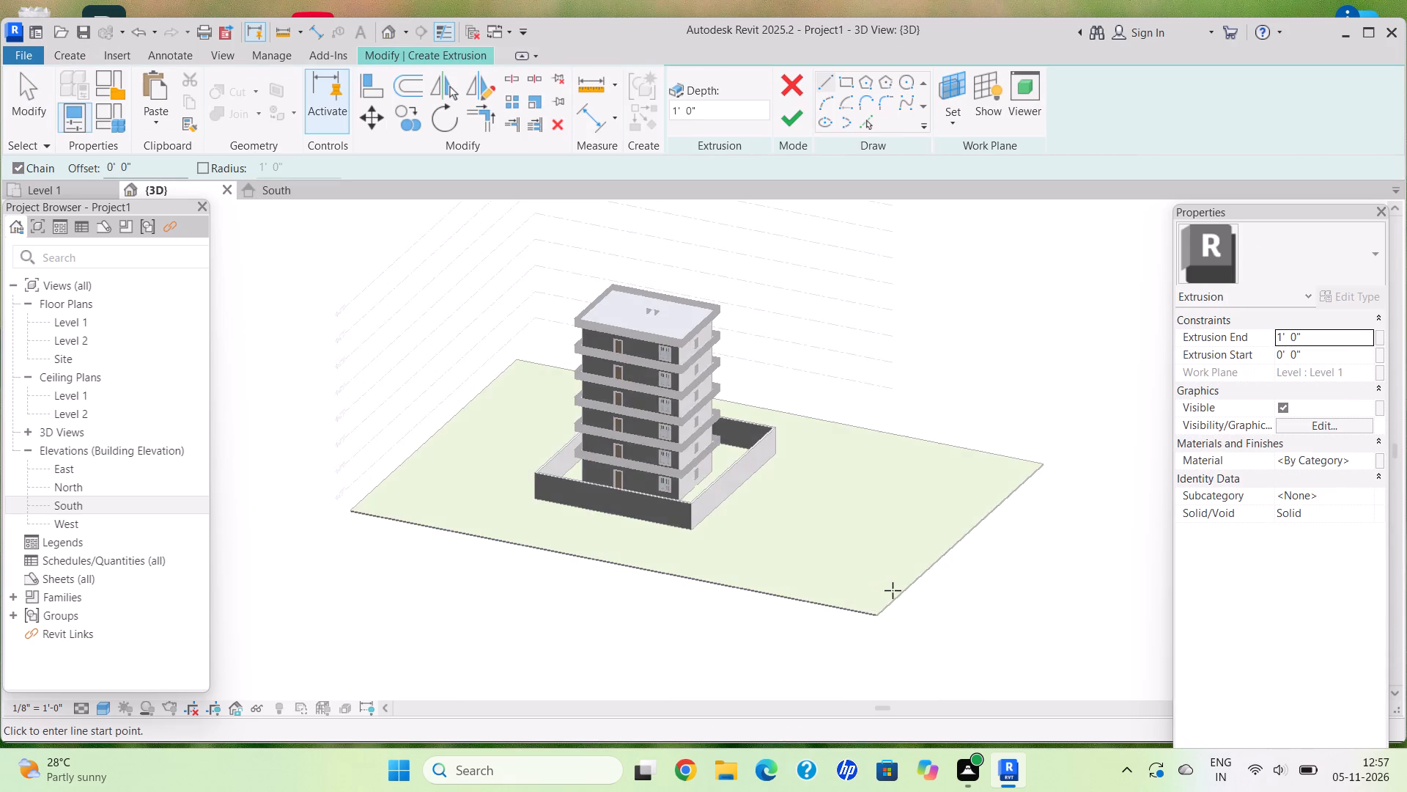
{"action": "scroll", "coordinate": [893, 590], "scroll_direction": "up", "scroll_amount": 10}
{"action": "left_click", "coordinate": [950, 127]}
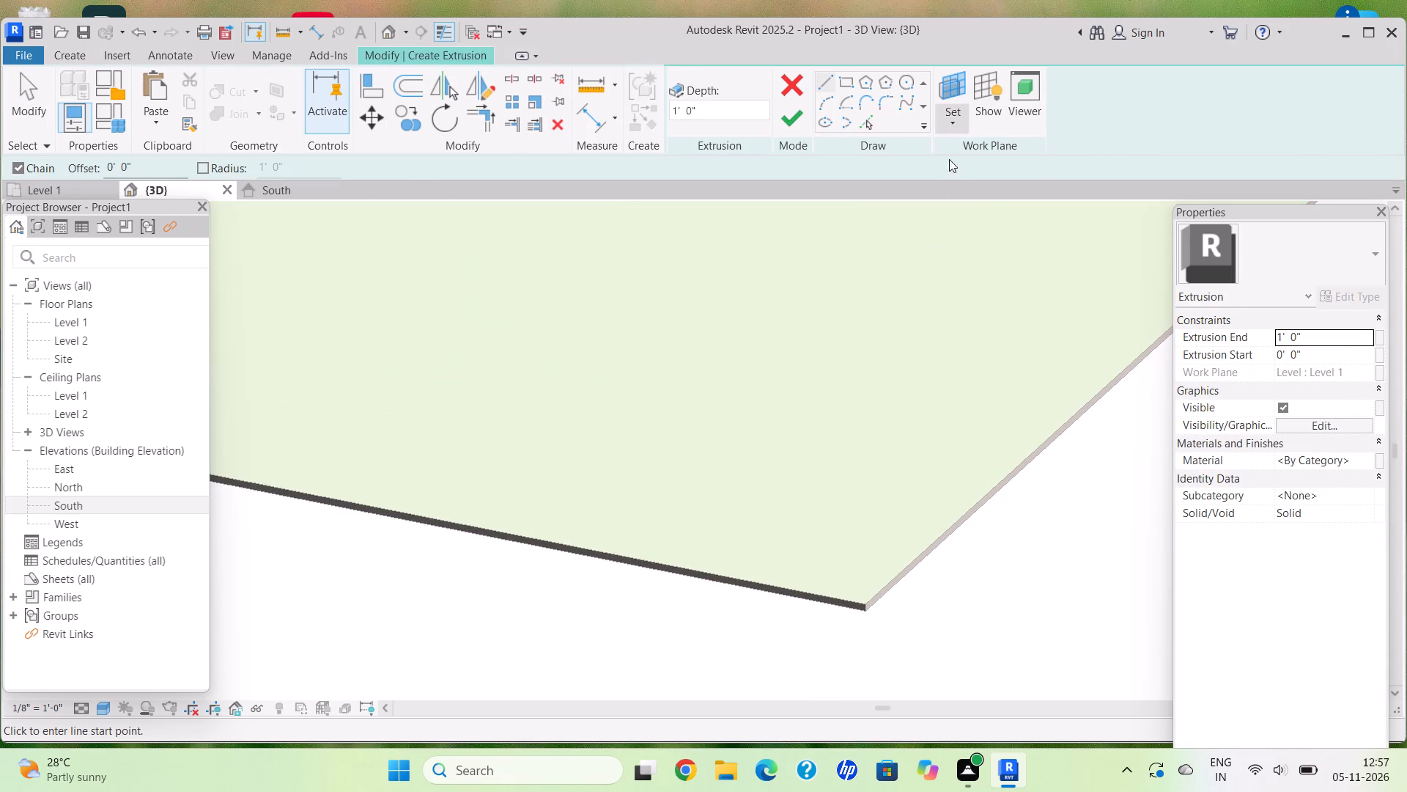
{"action": "left_click", "coordinate": [994, 191]}
{"action": "scroll", "coordinate": [860, 618], "scroll_direction": "up", "scroll_amount": 5}
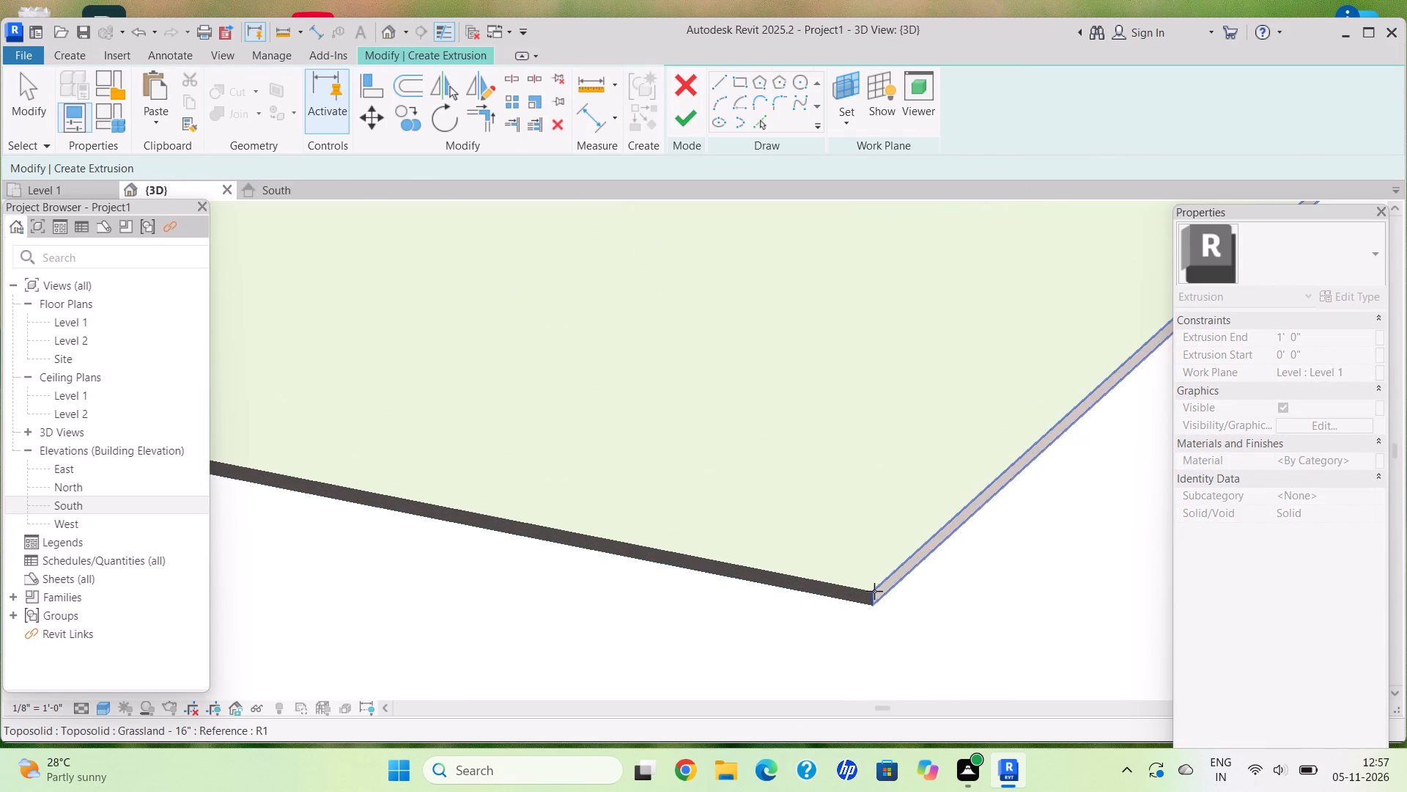
{"action": "left_click", "coordinate": [871, 587]}
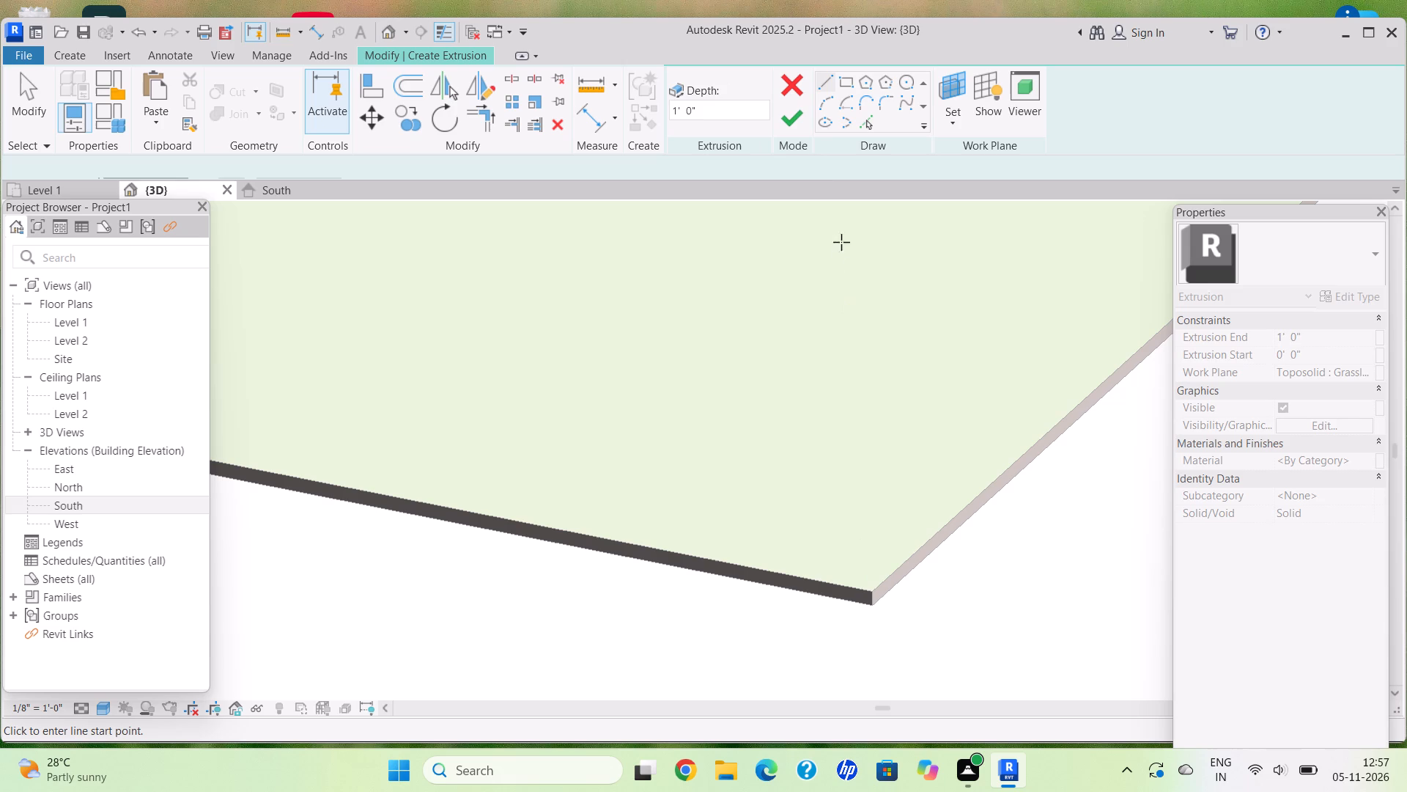
{"action": "left_click", "coordinate": [851, 78]}
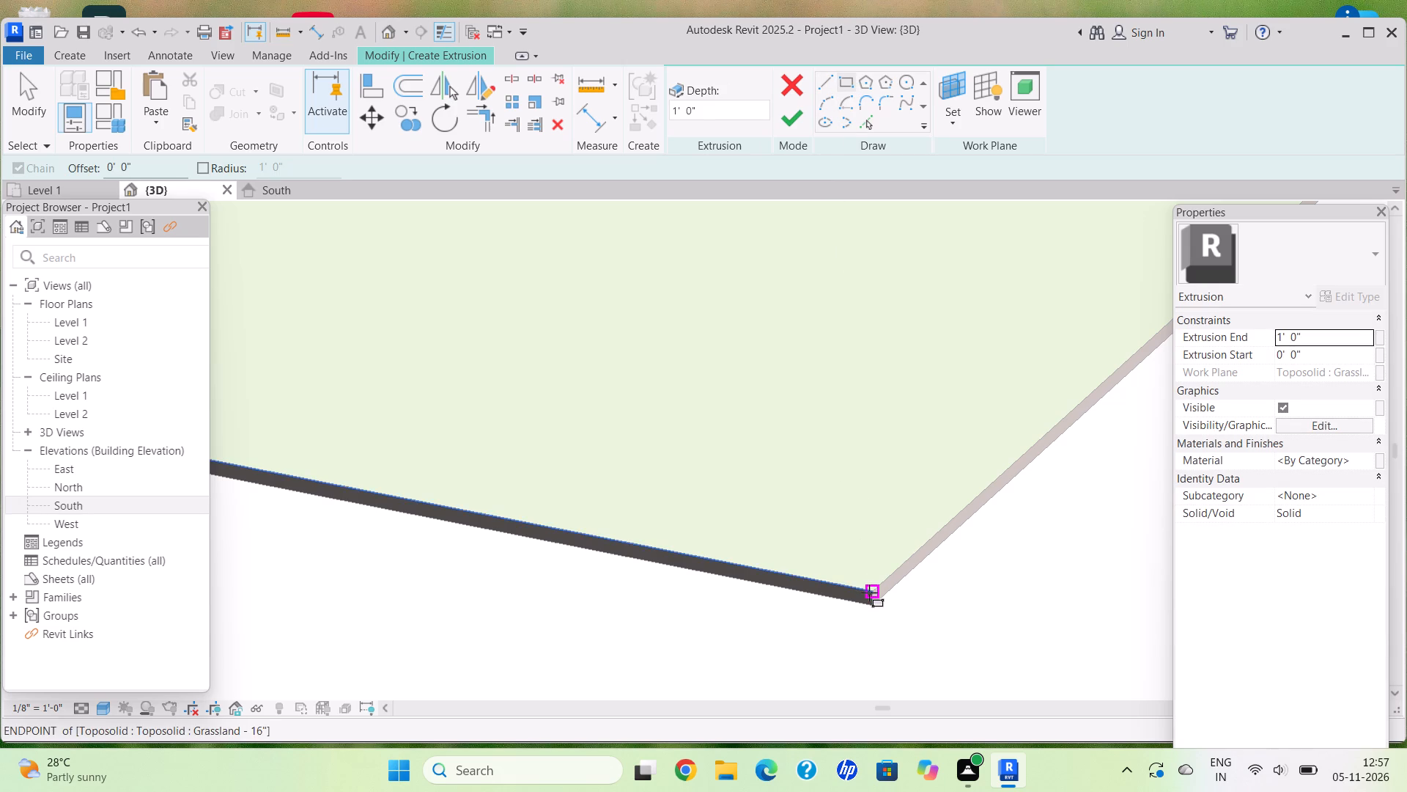
{"action": "left_click", "coordinate": [869, 593]}
{"action": "scroll", "coordinate": [843, 434], "scroll_direction": "down", "scroll_amount": 10}
{"action": "middle_click_drag", "start_coordinate": [824, 347], "coordinate": [818, 525]}
{"action": "scroll", "coordinate": [816, 533], "scroll_direction": "down", "scroll_amount": 7}
{"action": "middle_click_drag", "start_coordinate": [783, 411], "coordinate": [725, 534]}
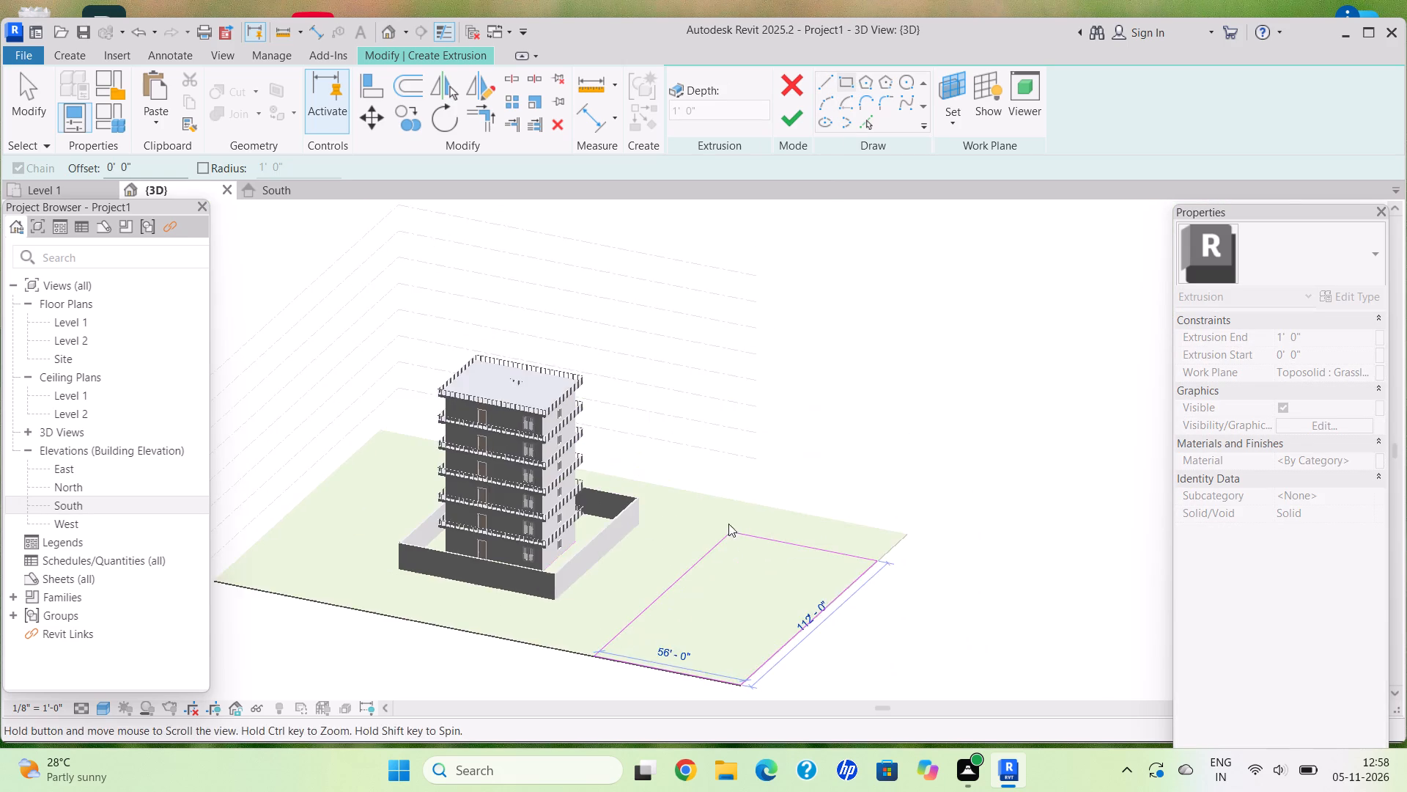
{"action": "scroll", "coordinate": [760, 491], "scroll_direction": "up", "scroll_amount": 7}
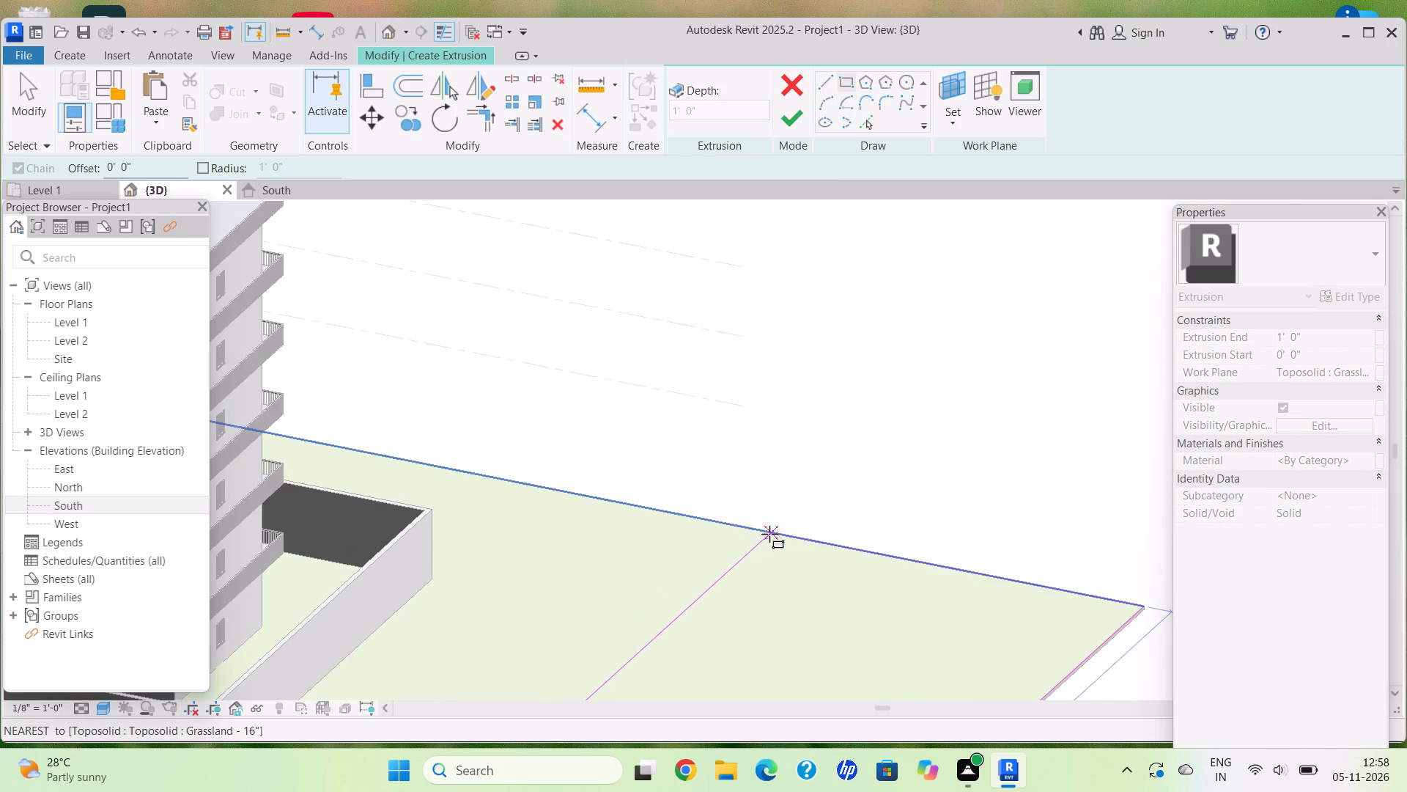
{"action": "left_click", "coordinate": [771, 532]}
{"action": "left_click", "coordinate": [785, 117]}
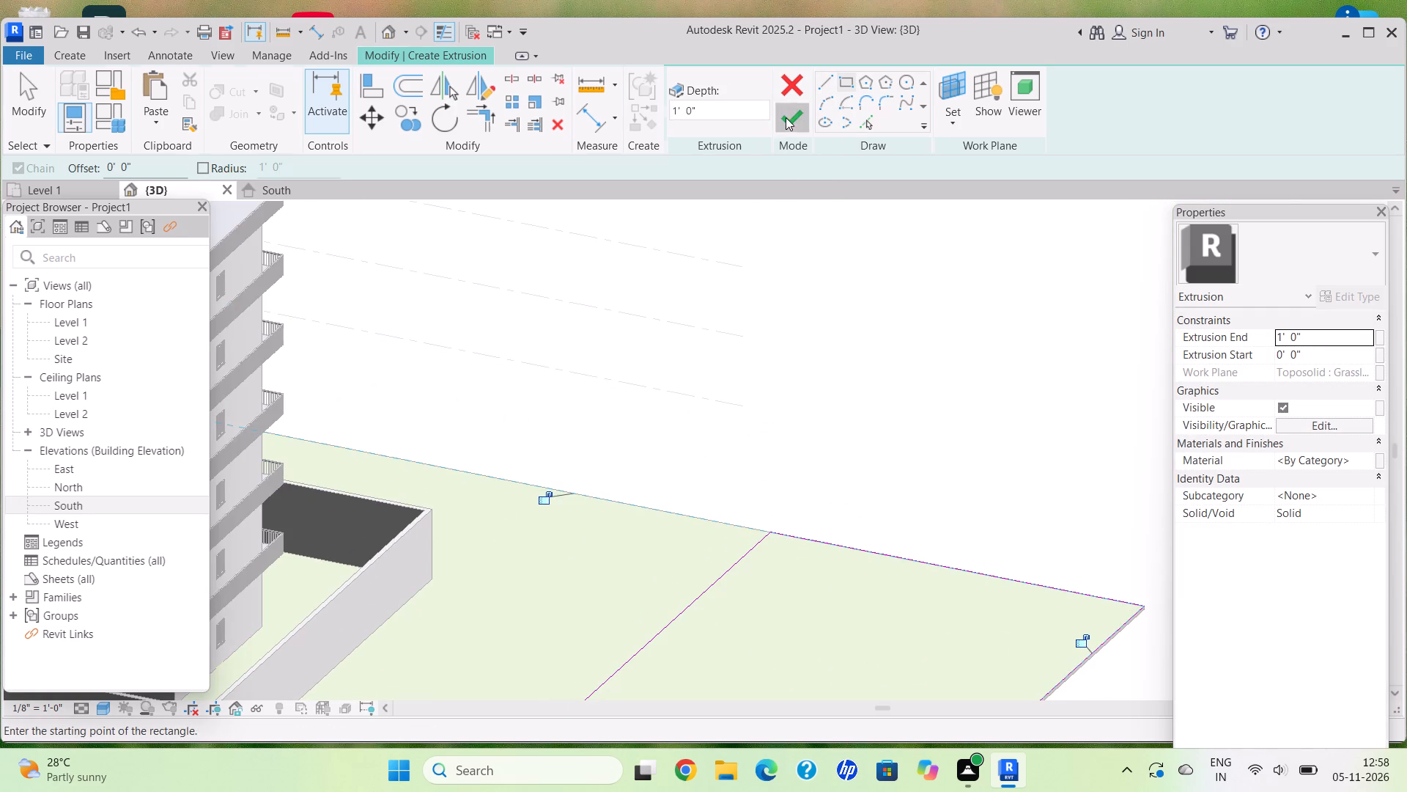
Extrude a narrow rectangular strip 1 ft deep along the toposolid's adjacent edge, from the wide extrusion's corner to the far corner beside the boundary wall.
{"action": "scroll", "coordinate": [769, 259], "scroll_direction": "down", "scroll_amount": 4}
{"action": "scroll", "coordinate": [809, 364], "scroll_direction": "down", "scroll_amount": 5}
{"action": "middle_click_drag", "start_coordinate": [772, 560], "coordinate": [388, 513], "text": "shift"}
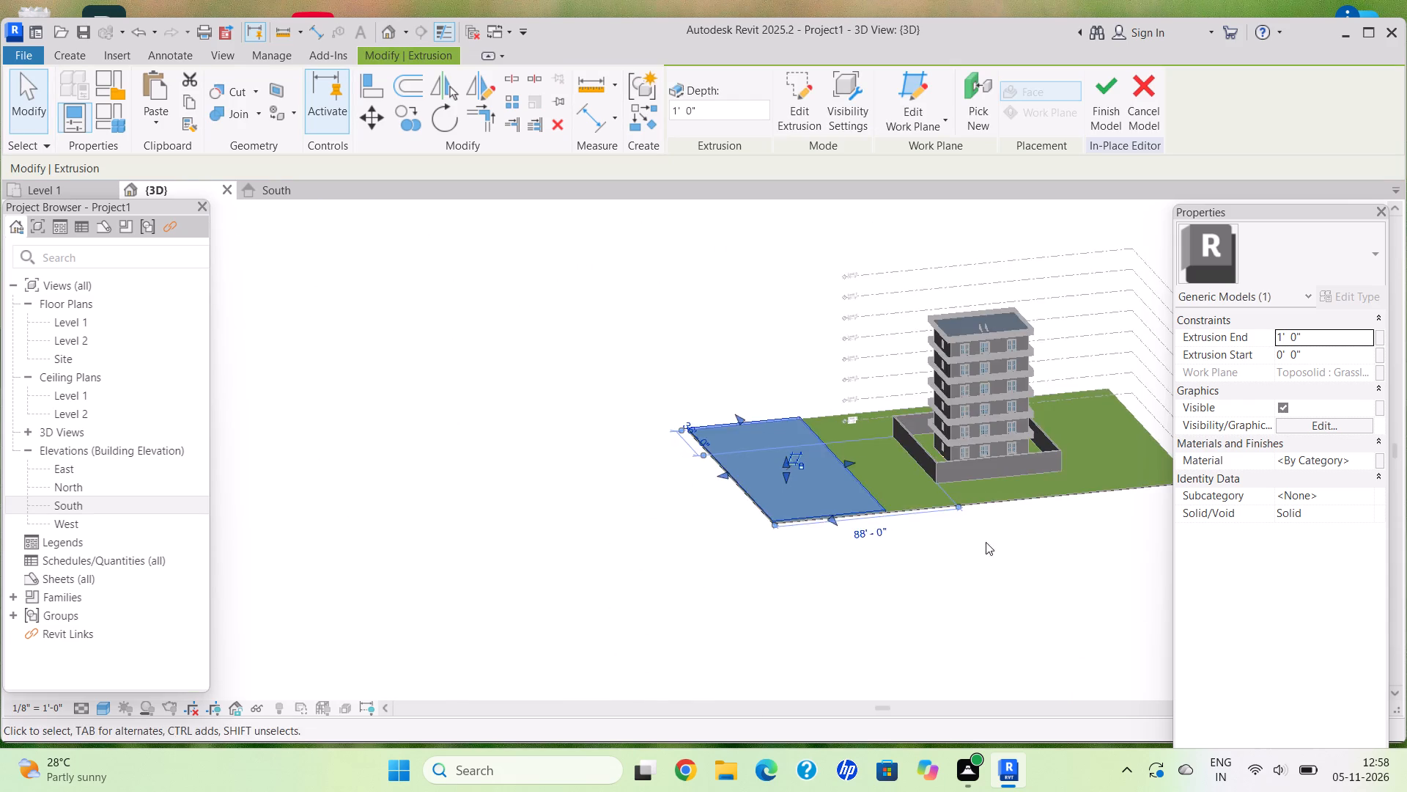
{"action": "middle_click_drag", "start_coordinate": [964, 551], "coordinate": [810, 557], "text": "shift"}
{"action": "middle_click_drag", "start_coordinate": [753, 557], "coordinate": [706, 563], "text": "shift"}
{"action": "middle_click_drag", "start_coordinate": [799, 598], "coordinate": [840, 492]}
{"action": "middle_click_drag", "start_coordinate": [828, 496], "coordinate": [801, 513]}
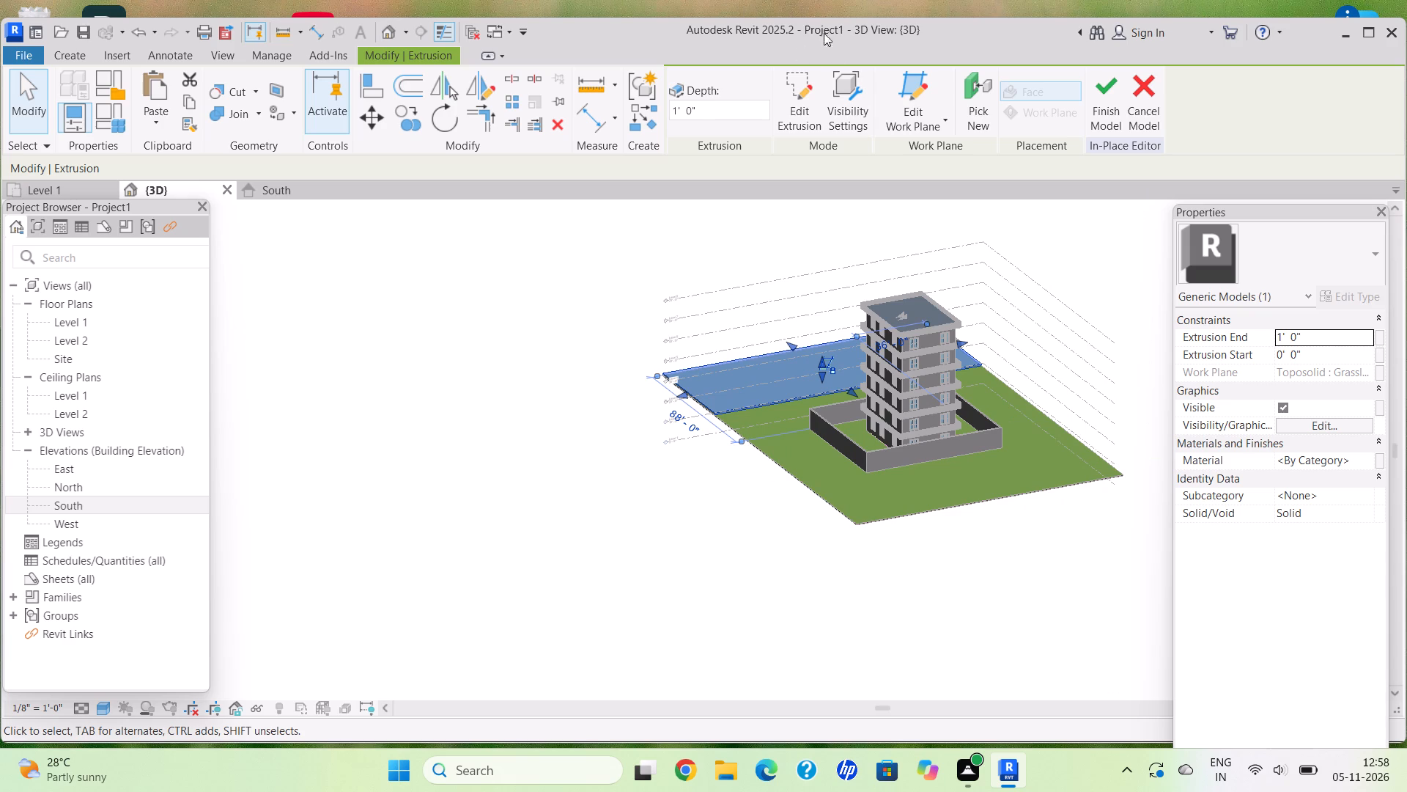
{"action": "left_click", "coordinate": [80, 45]}
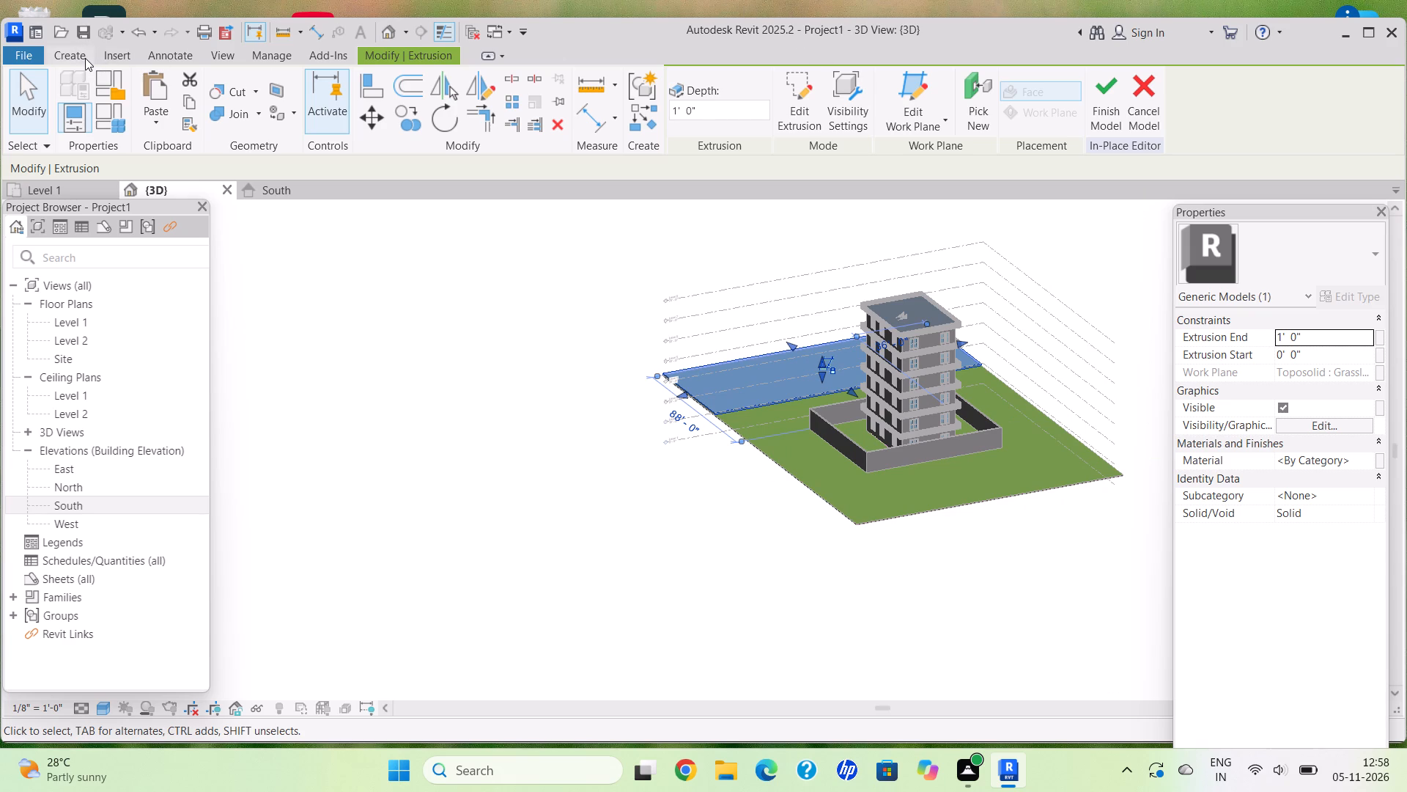
{"action": "left_click", "coordinate": [85, 58]}
{"action": "left_click", "coordinate": [165, 105]}
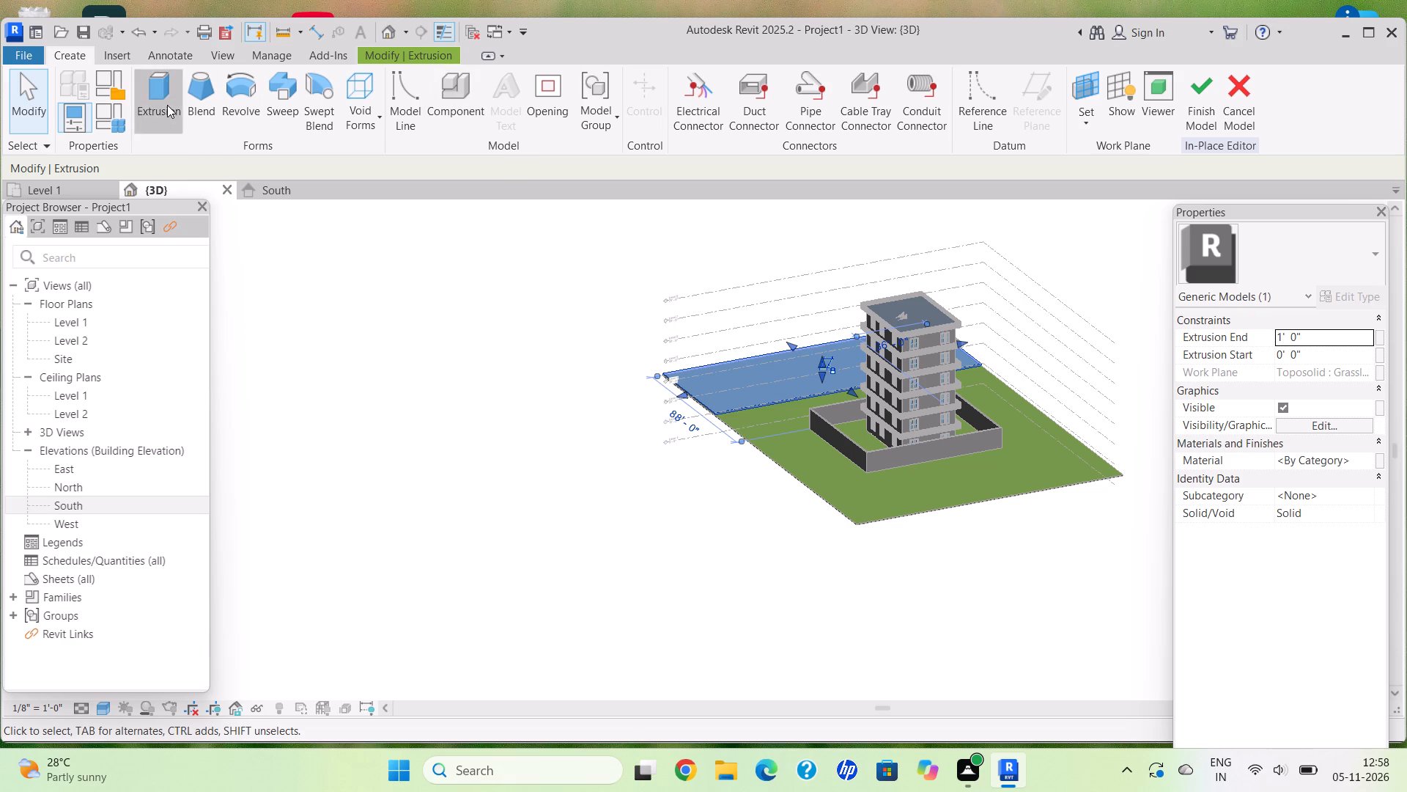
{"action": "left_click", "coordinate": [956, 129]}
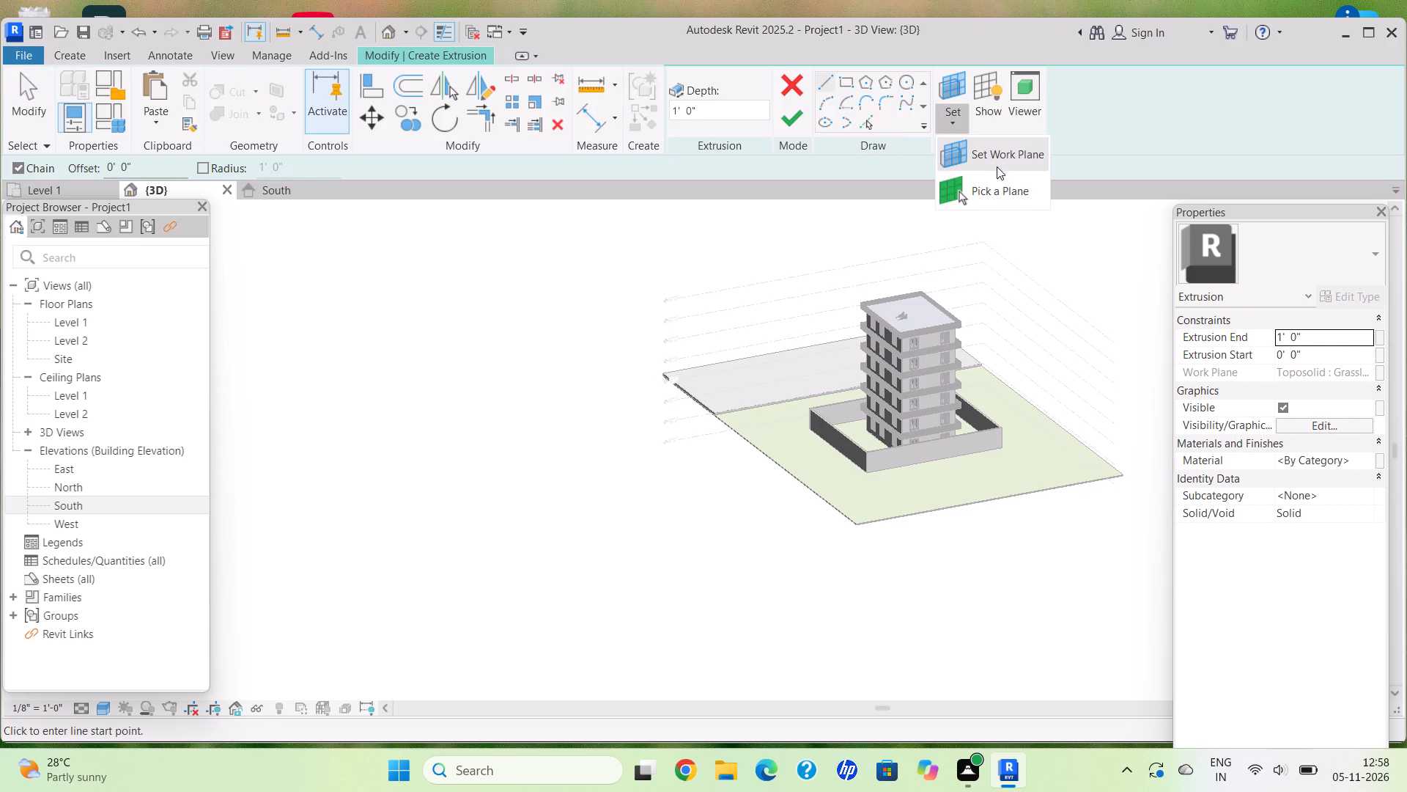
{"action": "left_click", "coordinate": [1008, 194]}
{"action": "scroll", "coordinate": [890, 529], "scroll_direction": "up", "scroll_amount": 14}
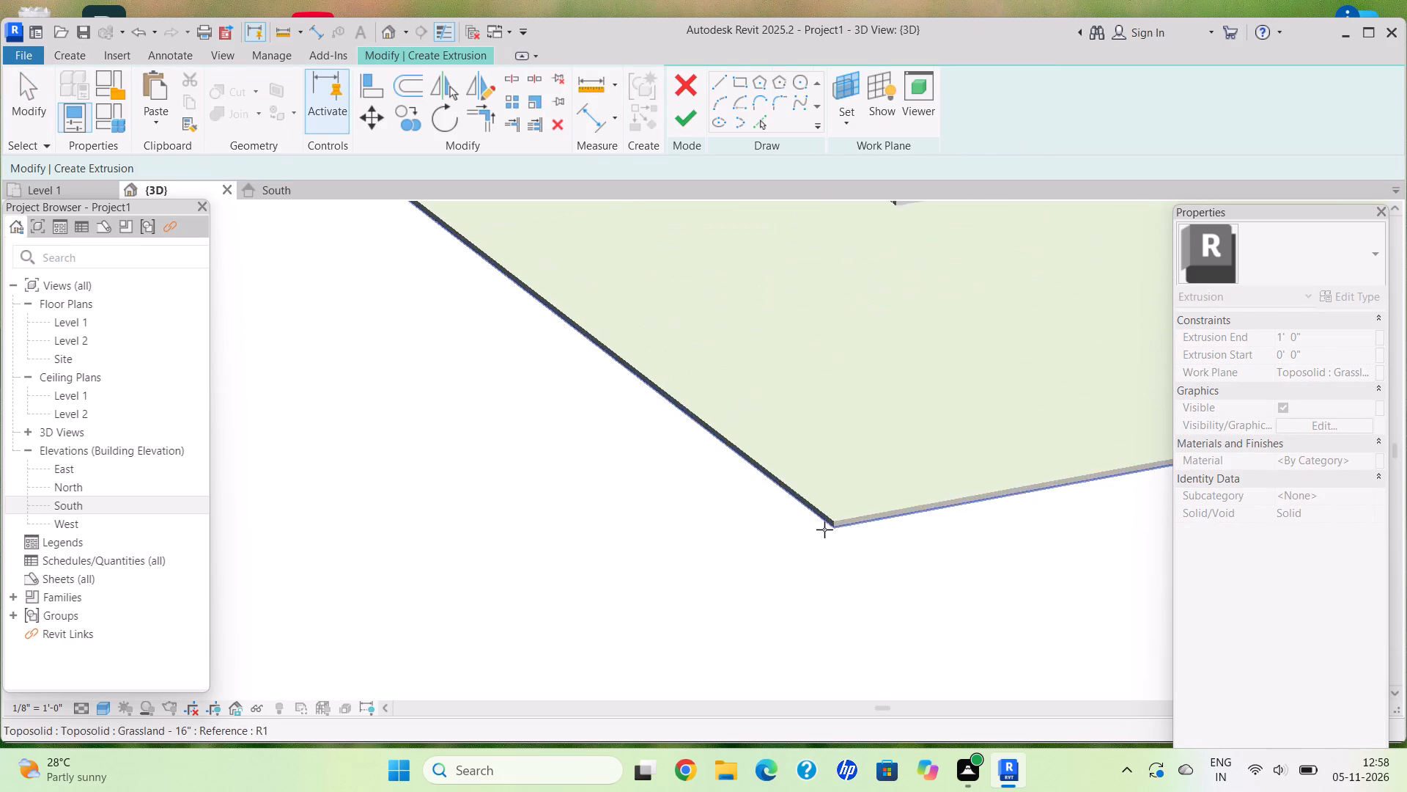
{"action": "scroll", "coordinate": [824, 529], "scroll_direction": "up", "scroll_amount": 8}
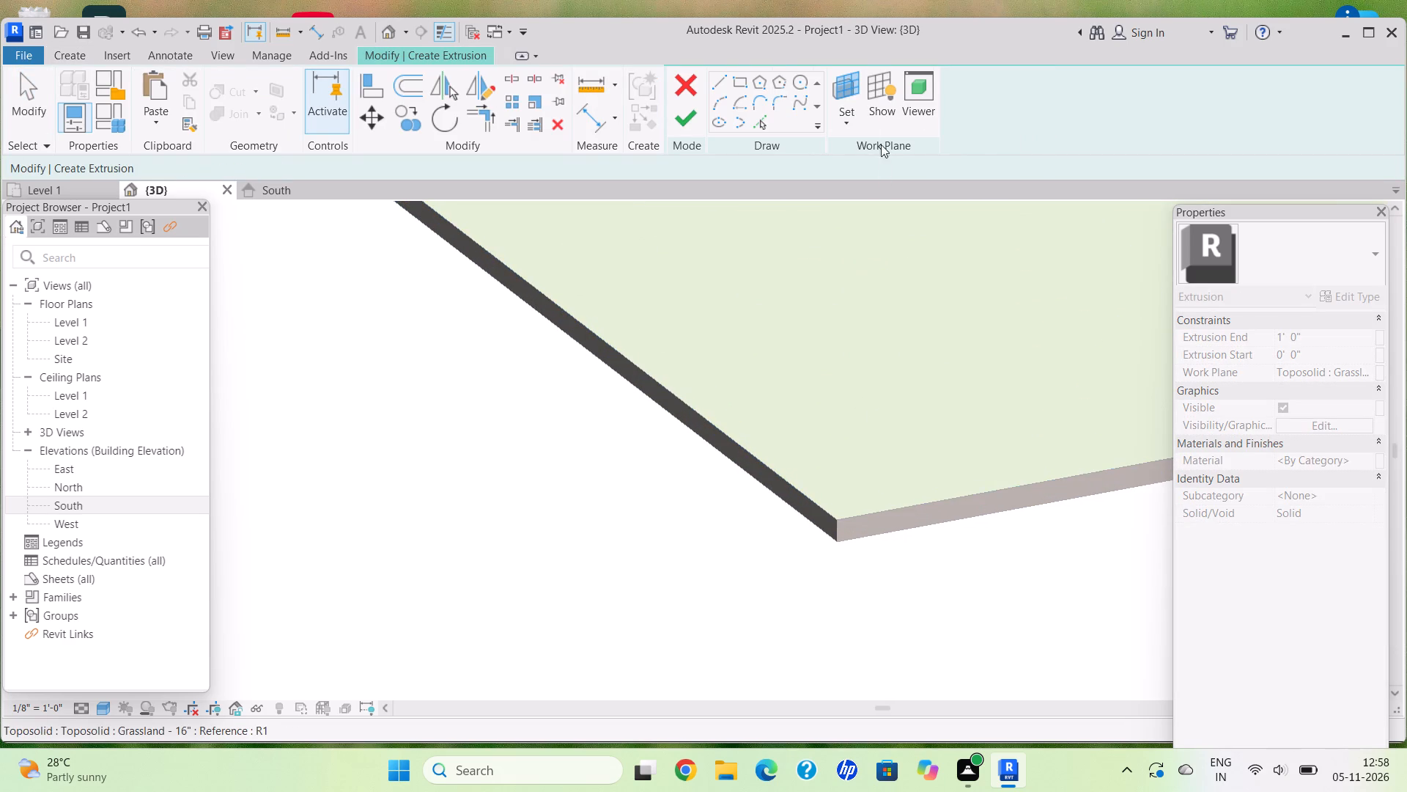
{"action": "left_click", "coordinate": [742, 76]}
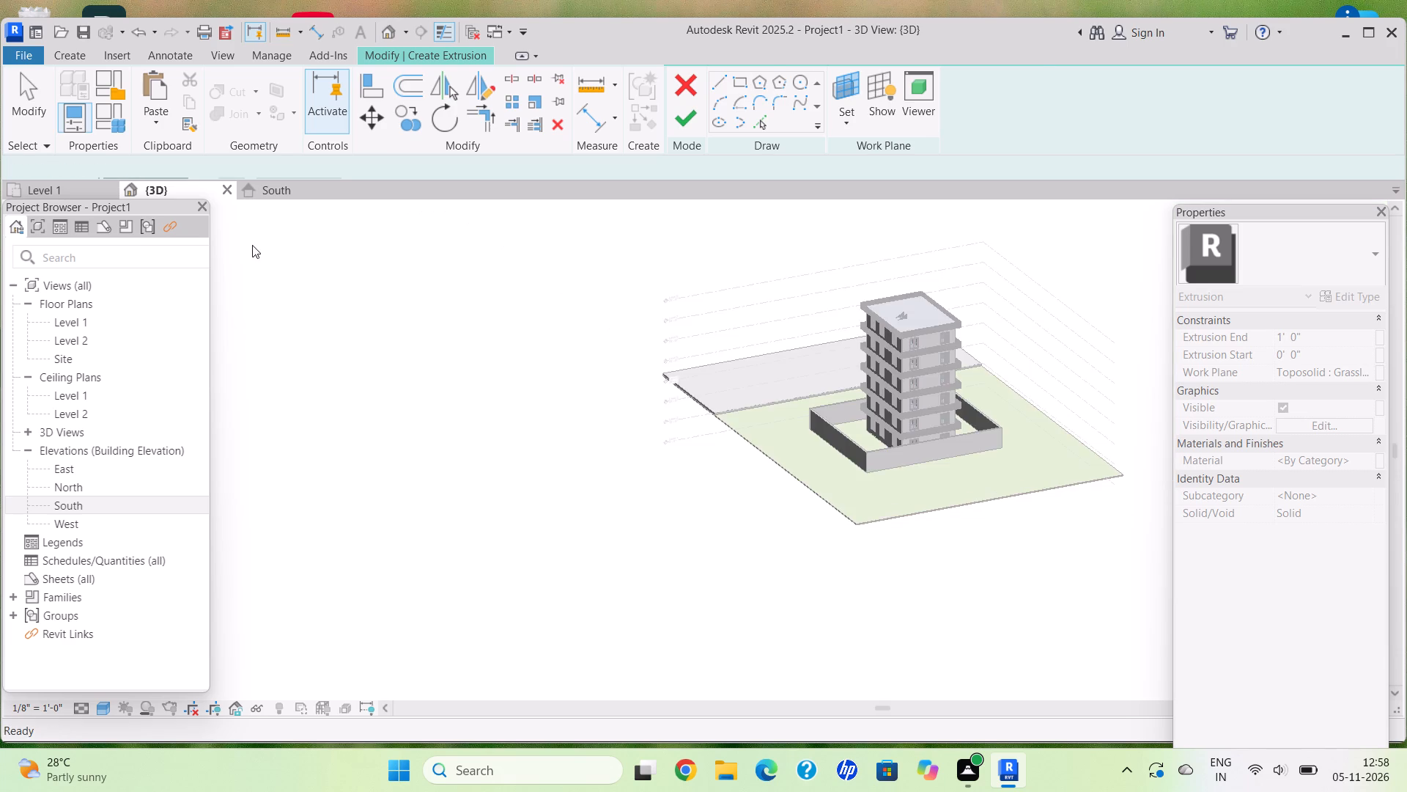
{"action": "scroll", "coordinate": [416, 261], "scroll_direction": "down", "scroll_amount": 3}
{"action": "scroll", "coordinate": [530, 315], "scroll_direction": "up", "scroll_amount": 19}
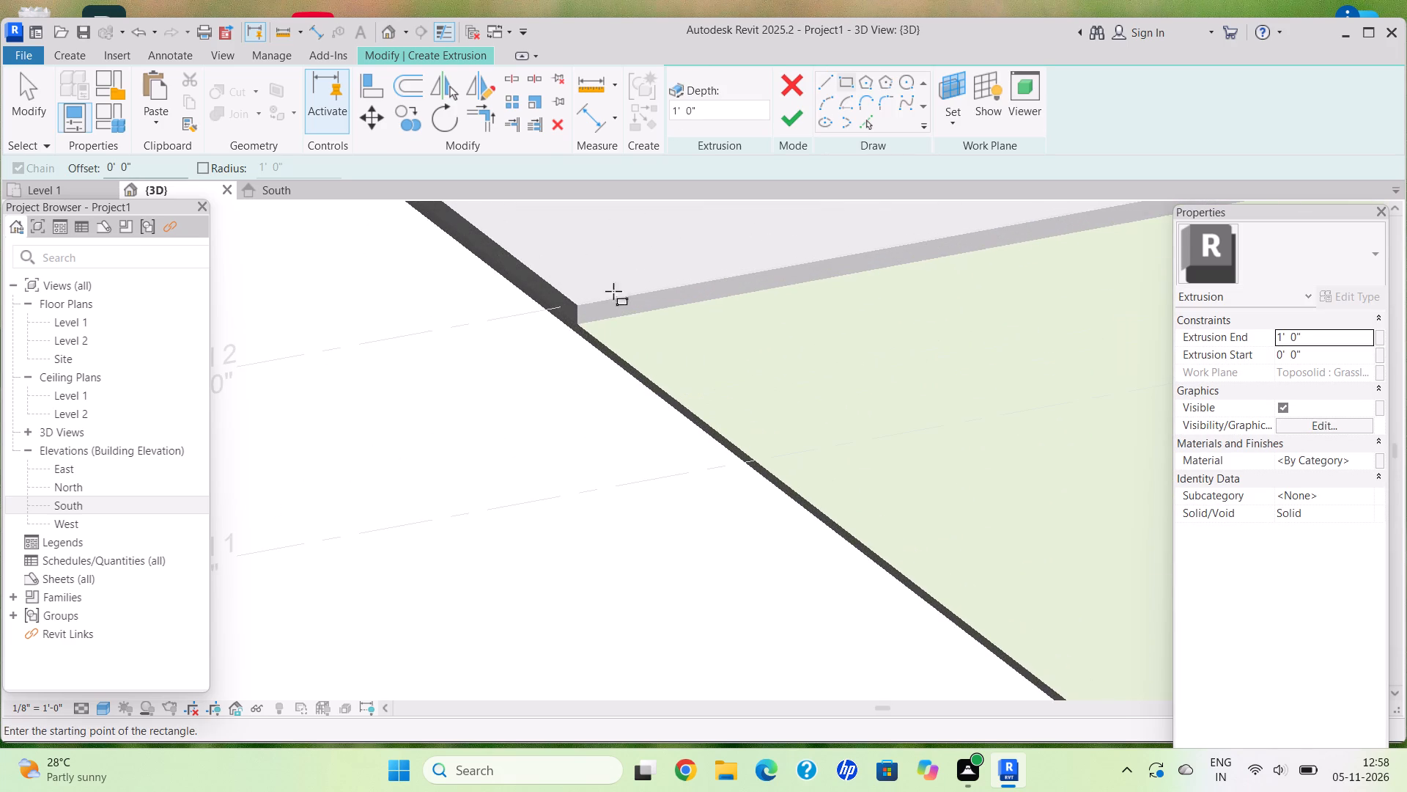
{"action": "left_click", "coordinate": [585, 322]}
{"action": "scroll", "coordinate": [898, 502], "scroll_direction": "down", "scroll_amount": 6}
{"action": "middle_click_drag", "start_coordinate": [898, 502], "coordinate": [659, 363]}
{"action": "scroll", "coordinate": [1019, 477], "scroll_direction": "down", "scroll_amount": 1}
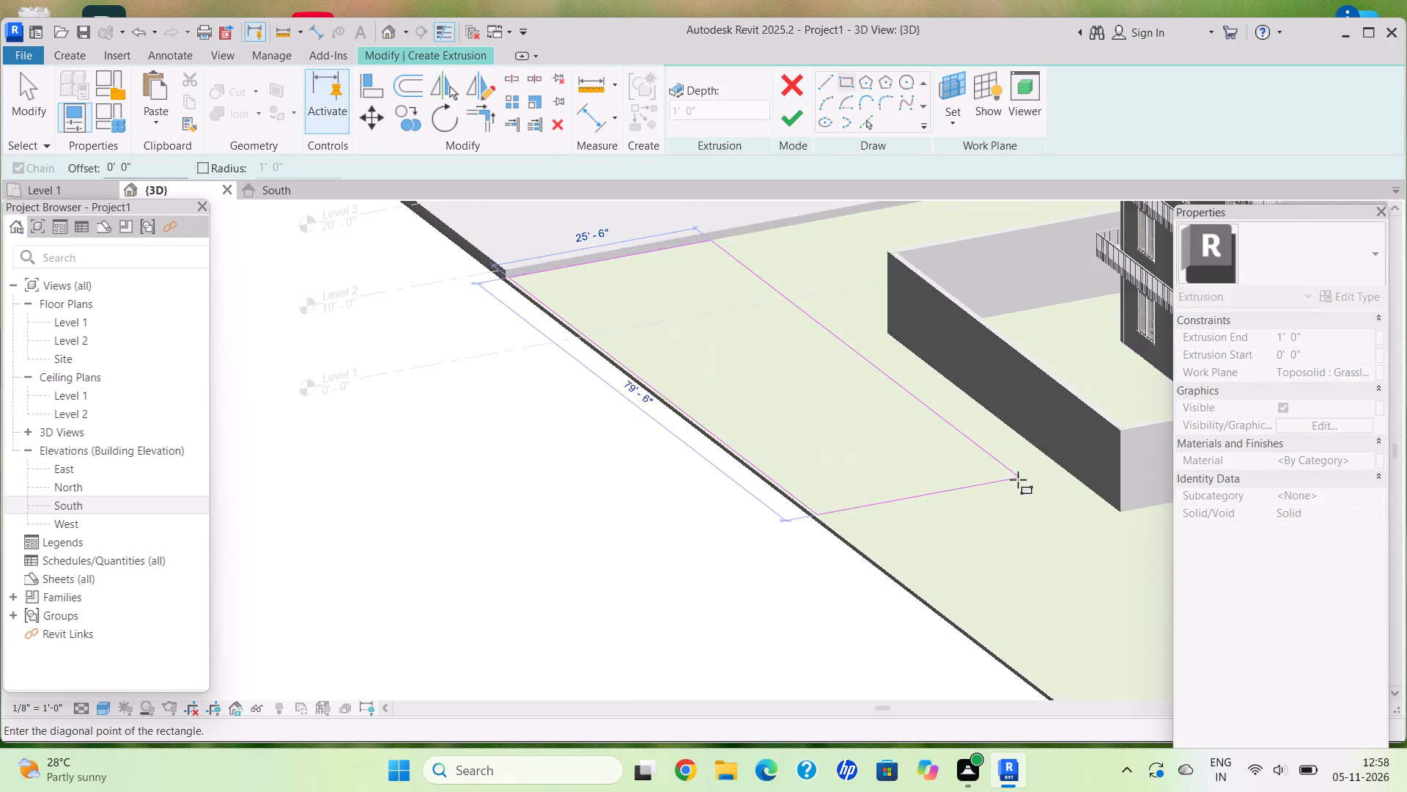
{"action": "middle_click_drag", "start_coordinate": [1011, 477], "coordinate": [626, 243]}
{"action": "left_click", "coordinate": [842, 424]}
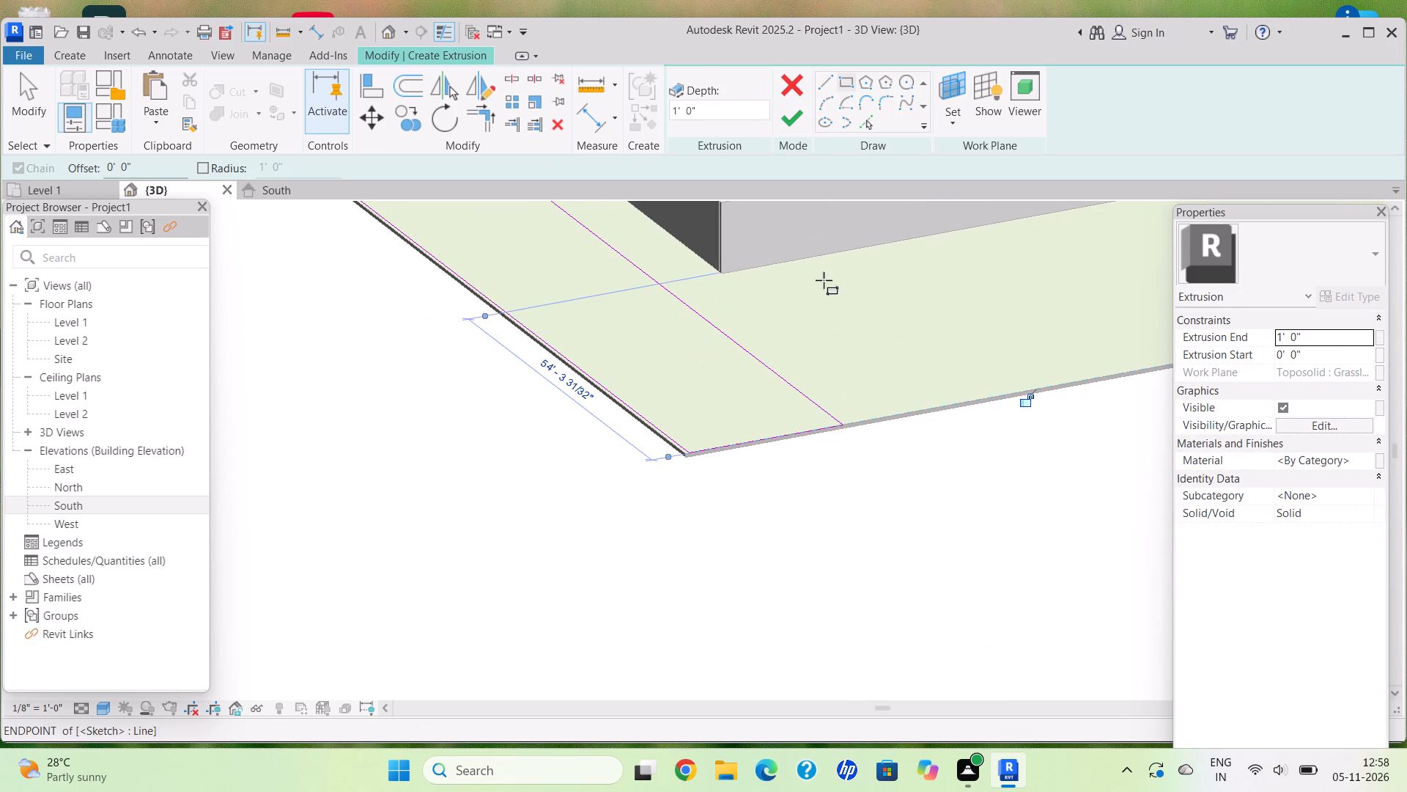
{"action": "left_click", "coordinate": [802, 116]}
Lower the top face of the narrow strip extrusion, reducing its depth to about 4 inches.
{"action": "scroll", "coordinate": [735, 343], "scroll_direction": "down", "scroll_amount": 3}
{"action": "middle_click_drag", "start_coordinate": [740, 352], "coordinate": [754, 393]}
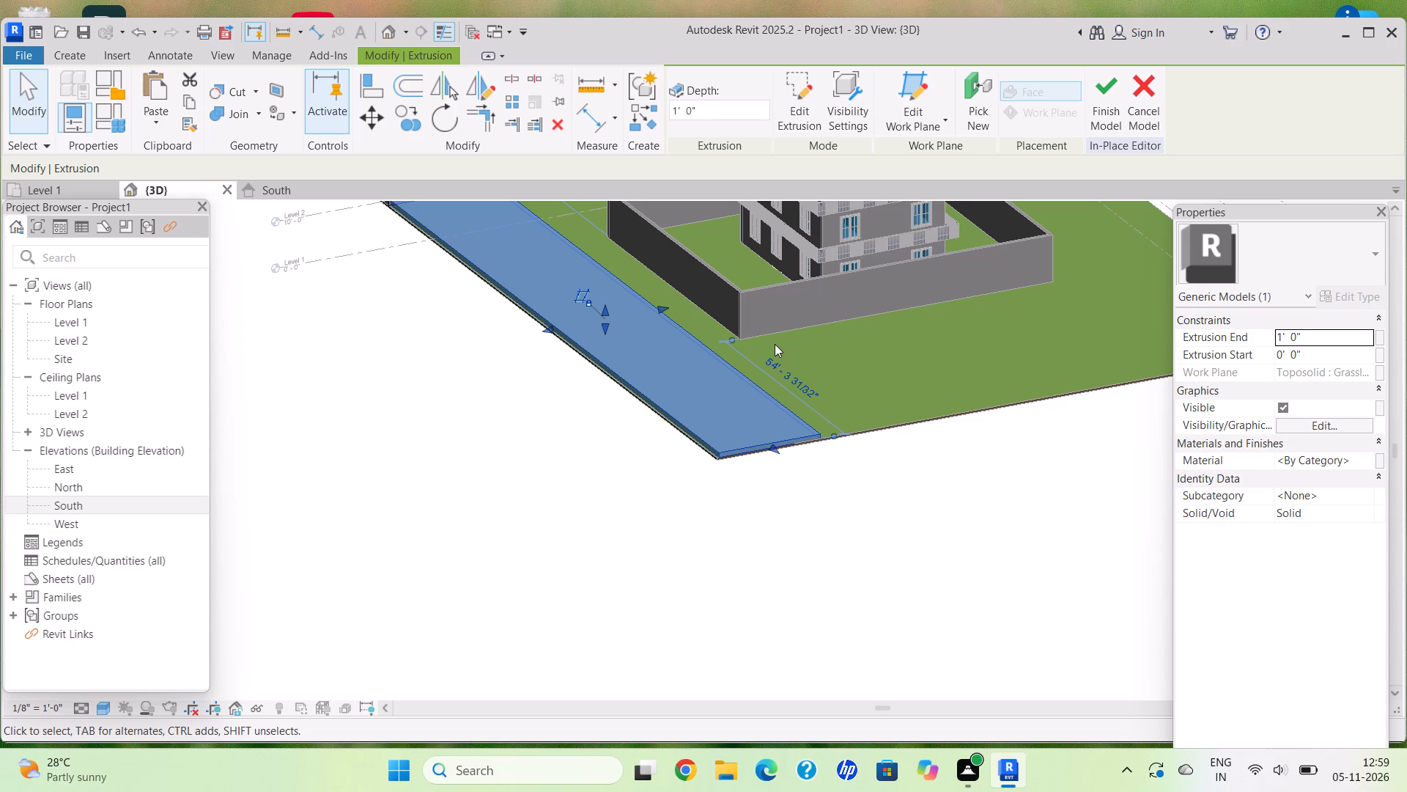
{"action": "scroll", "coordinate": [536, 402], "scroll_direction": "down", "scroll_amount": 6}
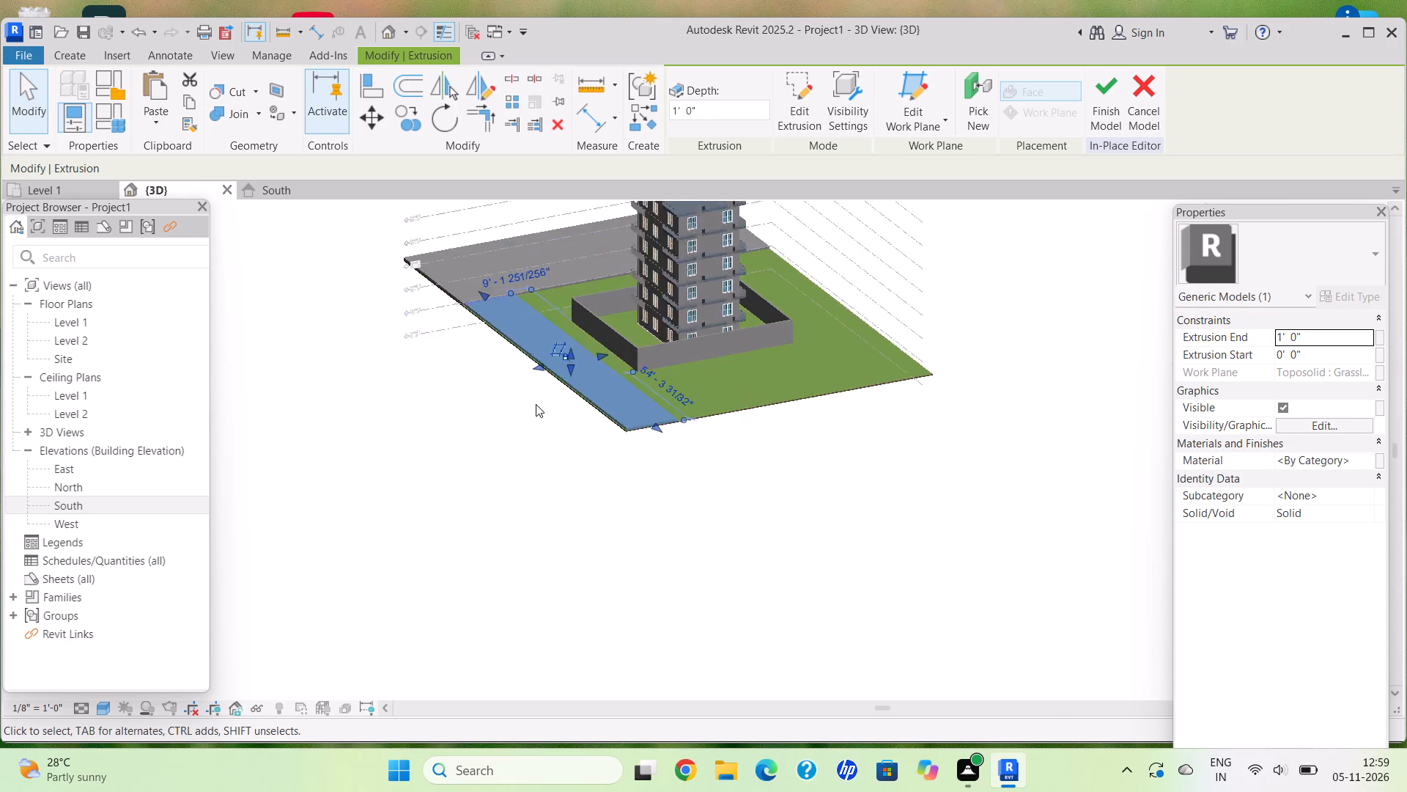
{"action": "middle_click_drag", "start_coordinate": [483, 331], "coordinate": [488, 319], "text": "shift"}
{"action": "middle_click_drag", "start_coordinate": [496, 307], "coordinate": [648, 268], "text": "shift"}
{"action": "scroll", "coordinate": [648, 268], "scroll_direction": "up", "scroll_amount": 19}
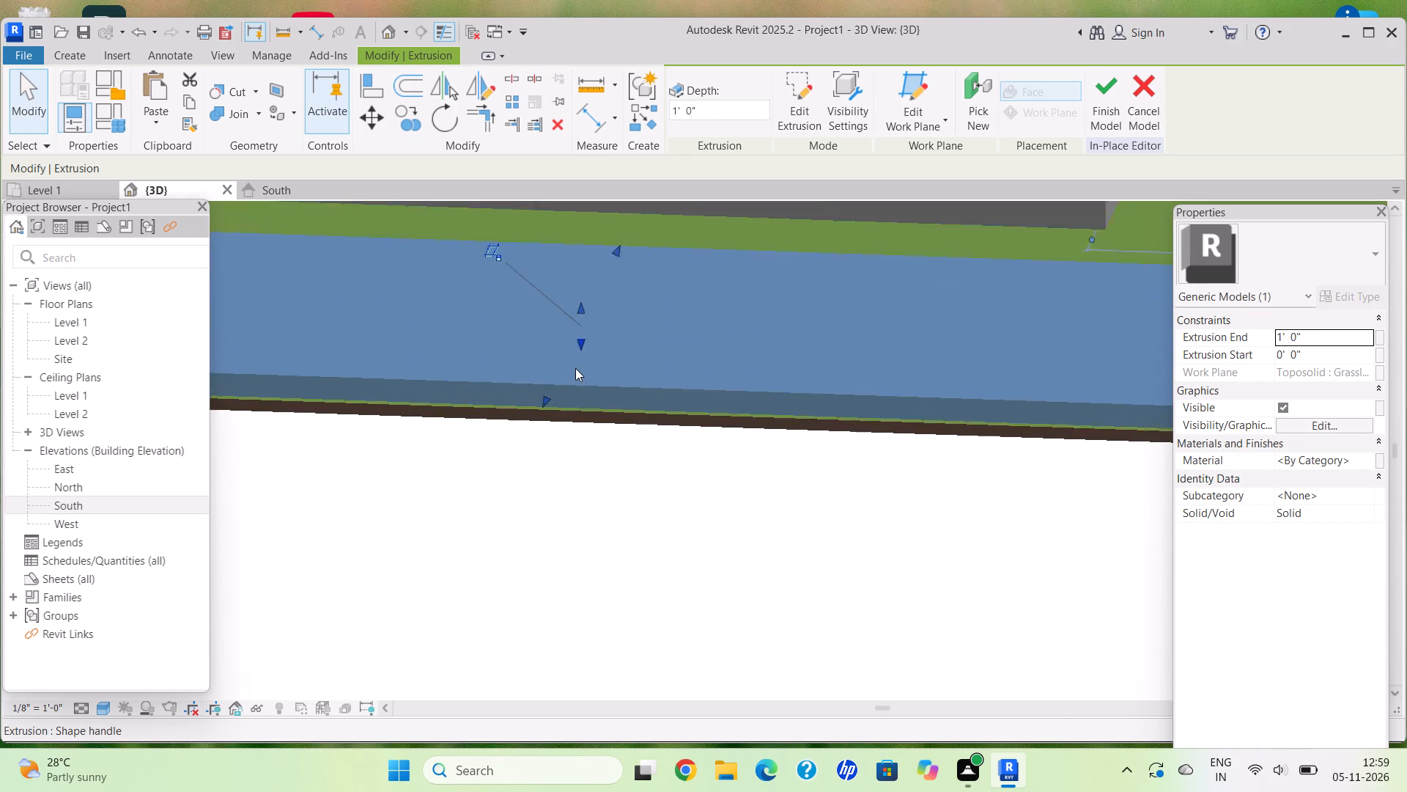
{"action": "scroll", "coordinate": [575, 368], "scroll_direction": "up", "scroll_amount": 2}
{"action": "left_click_drag", "start_coordinate": [580, 268], "coordinate": [585, 302]}
Lower the top face of the wide extrusion to make it a thin slab on the toposolid, and clear the selection.
{"action": "scroll", "coordinate": [554, 359], "scroll_direction": "down", "scroll_amount": 18}
{"action": "middle_click_drag", "start_coordinate": [347, 334], "coordinate": [645, 356]}
{"action": "middle_click_drag", "start_coordinate": [538, 393], "coordinate": [733, 284]}
{"action": "middle_click_drag", "start_coordinate": [618, 397], "coordinate": [636, 327], "text": "shift"}
{"action": "scroll", "coordinate": [627, 359], "scroll_direction": "up", "scroll_amount": 1, "text": "shift"}
{"action": "scroll", "coordinate": [610, 353], "scroll_direction": "up", "scroll_amount": 14}
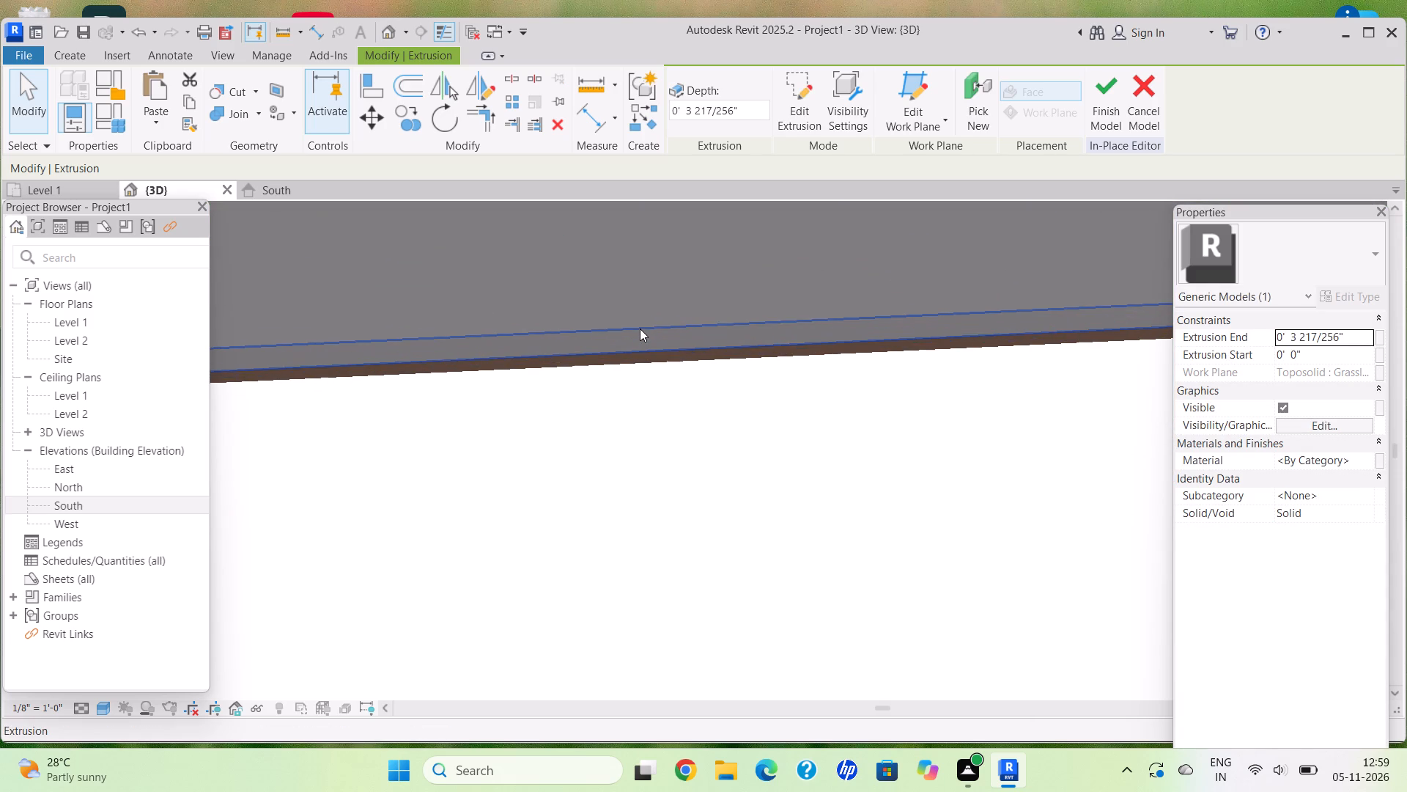
{"action": "left_click", "coordinate": [640, 329]}
{"action": "scroll", "coordinate": [556, 219], "scroll_direction": "up", "scroll_amount": 1}
{"action": "left_click_drag", "start_coordinate": [542, 211], "coordinate": [542, 235]}
{"action": "scroll", "coordinate": [496, 373], "scroll_direction": "down", "scroll_amount": 7}
{"action": "key", "text": "Escape"}
{"action": "scroll", "coordinate": [539, 428], "scroll_direction": "down", "scroll_amount": 9}
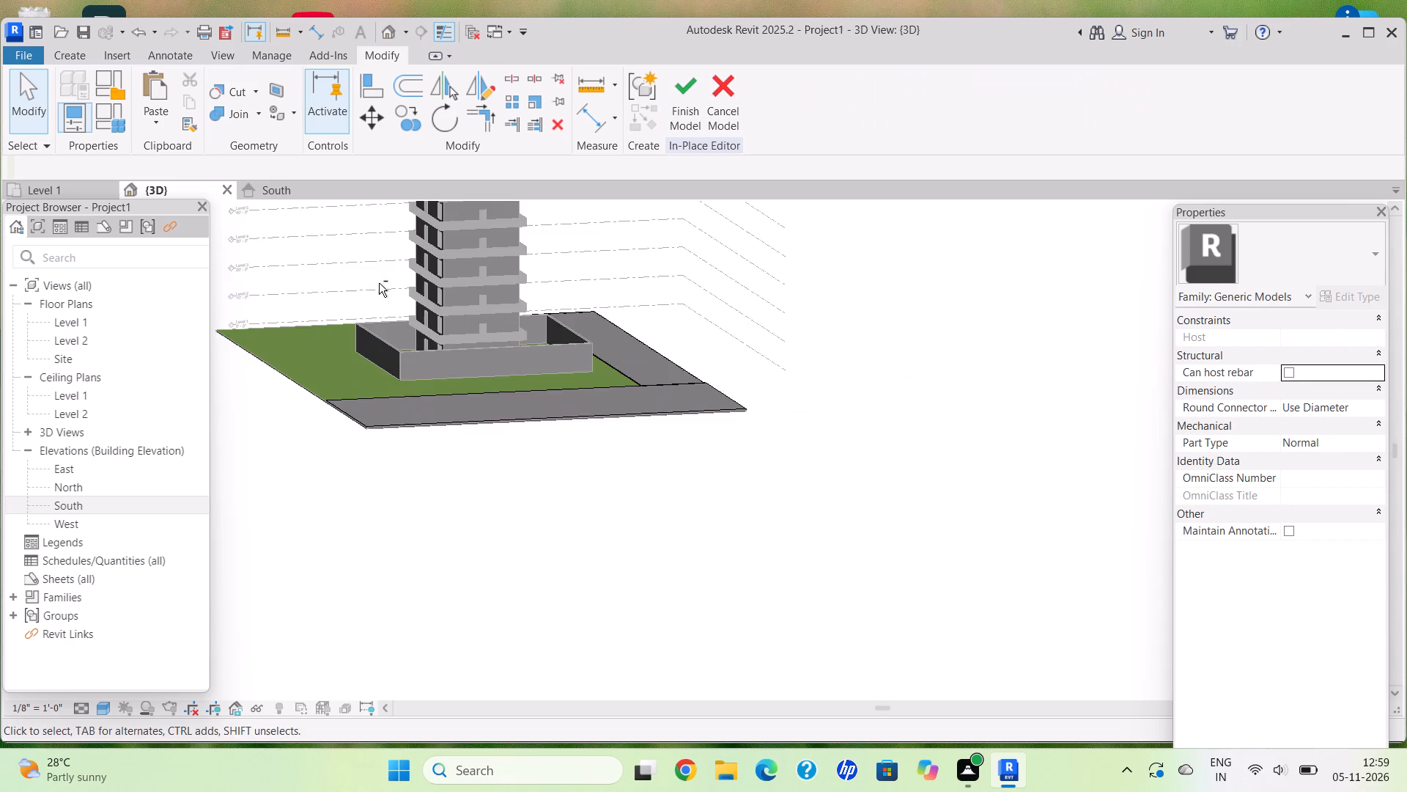
Finish the in-place Generic Models model that holds the thin slabs on the toposolid.
{"action": "middle_click_drag", "start_coordinate": [403, 303], "coordinate": [432, 330], "text": "shift"}
{"action": "middle_click_drag", "start_coordinate": [433, 333], "coordinate": [714, 381], "text": "shift"}
{"action": "middle_click", "coordinate": [713, 381], "text": "shift"}
{"action": "middle_click_drag", "start_coordinate": [702, 378], "coordinate": [646, 367], "text": "shift"}
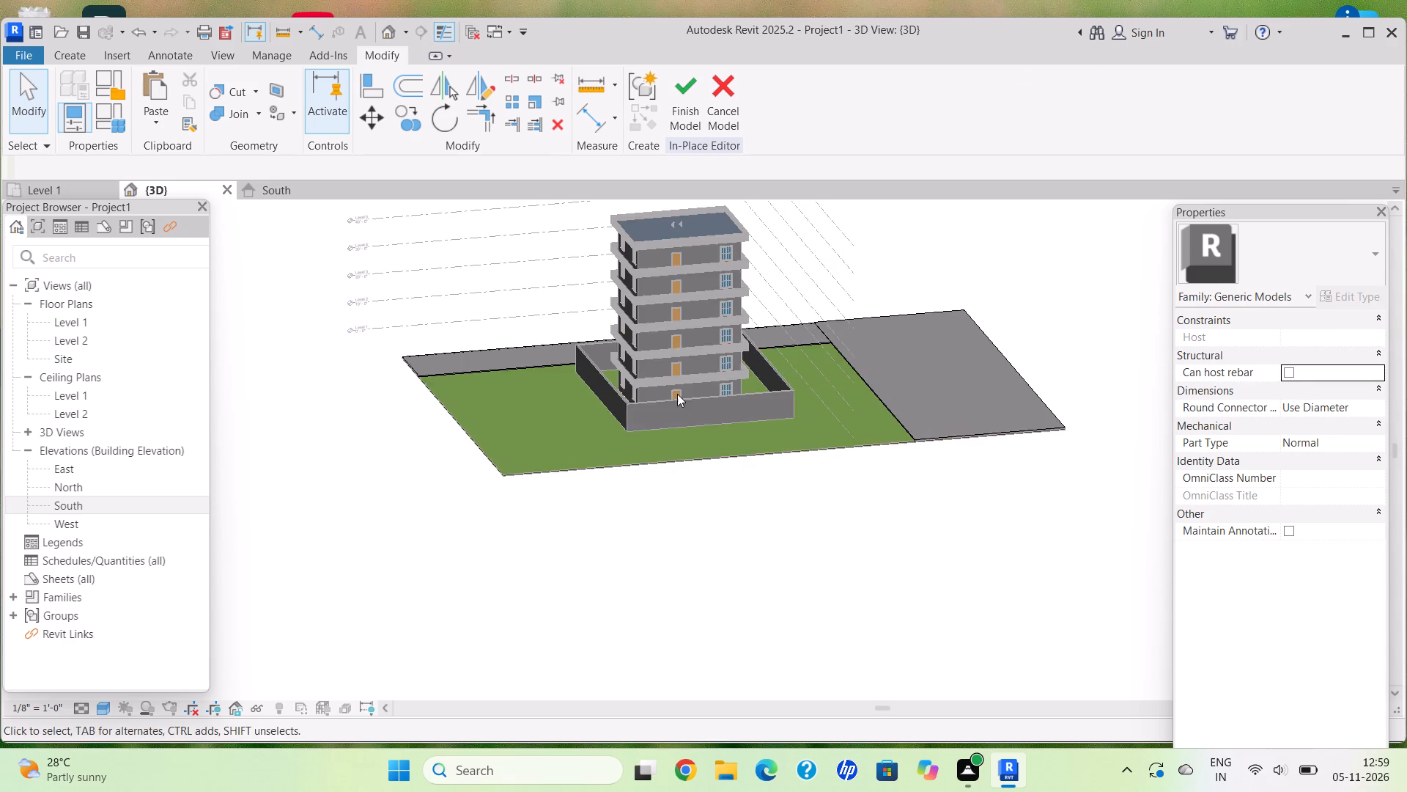
{"action": "middle_click_drag", "start_coordinate": [680, 400], "coordinate": [651, 433], "text": "shift"}
{"action": "left_click", "coordinate": [692, 89]}
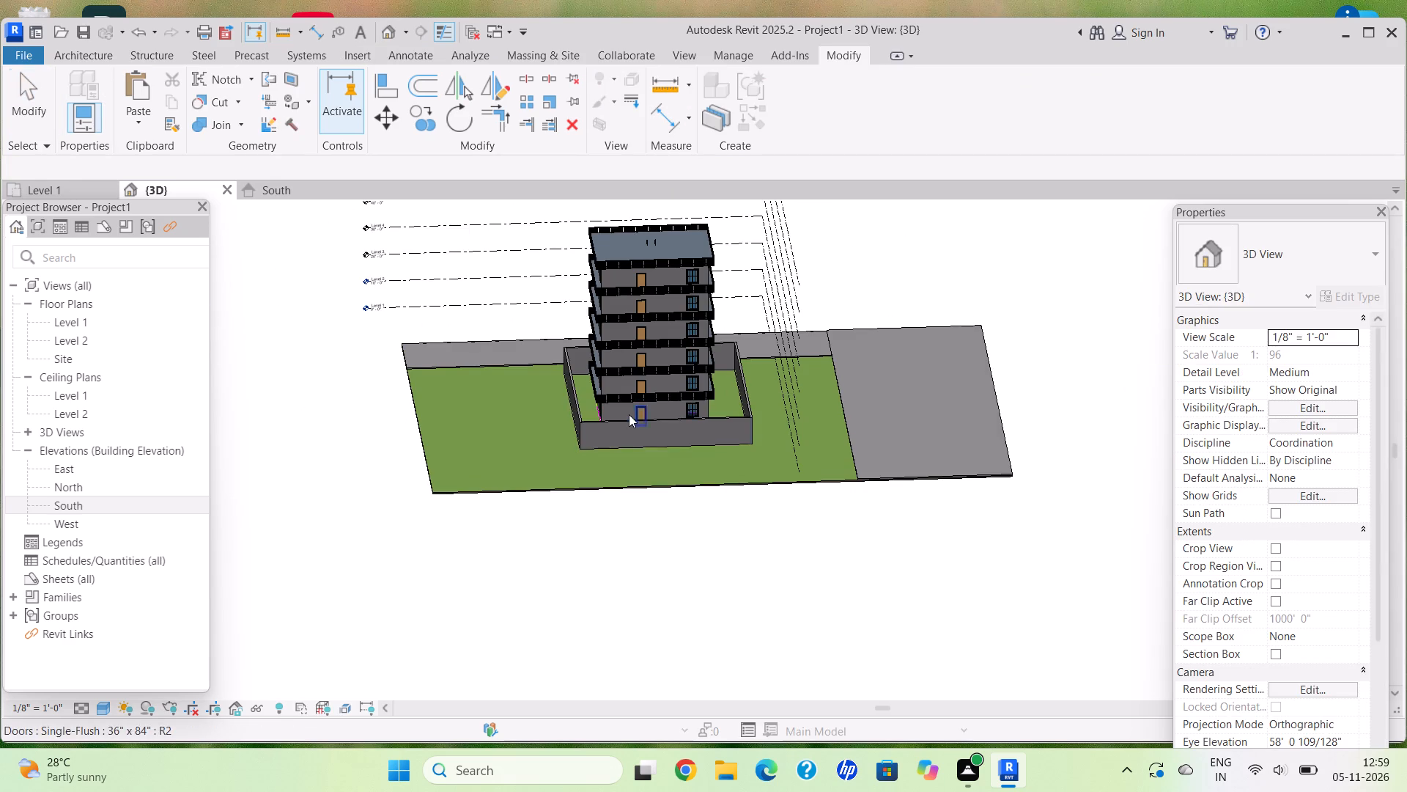
{"action": "key", "text": "Escape"}
Start a rectangular architectural floor on Level 1 and set the Generic - 12" type's structure layer thickness to 6".
{"action": "middle_click_drag", "start_coordinate": [710, 404], "coordinate": [674, 444], "text": "shift"}
{"action": "middle_click_drag", "start_coordinate": [649, 474], "coordinate": [611, 484], "text": "shift"}
{"action": "scroll", "coordinate": [626, 435], "scroll_direction": "up", "scroll_amount": 8}
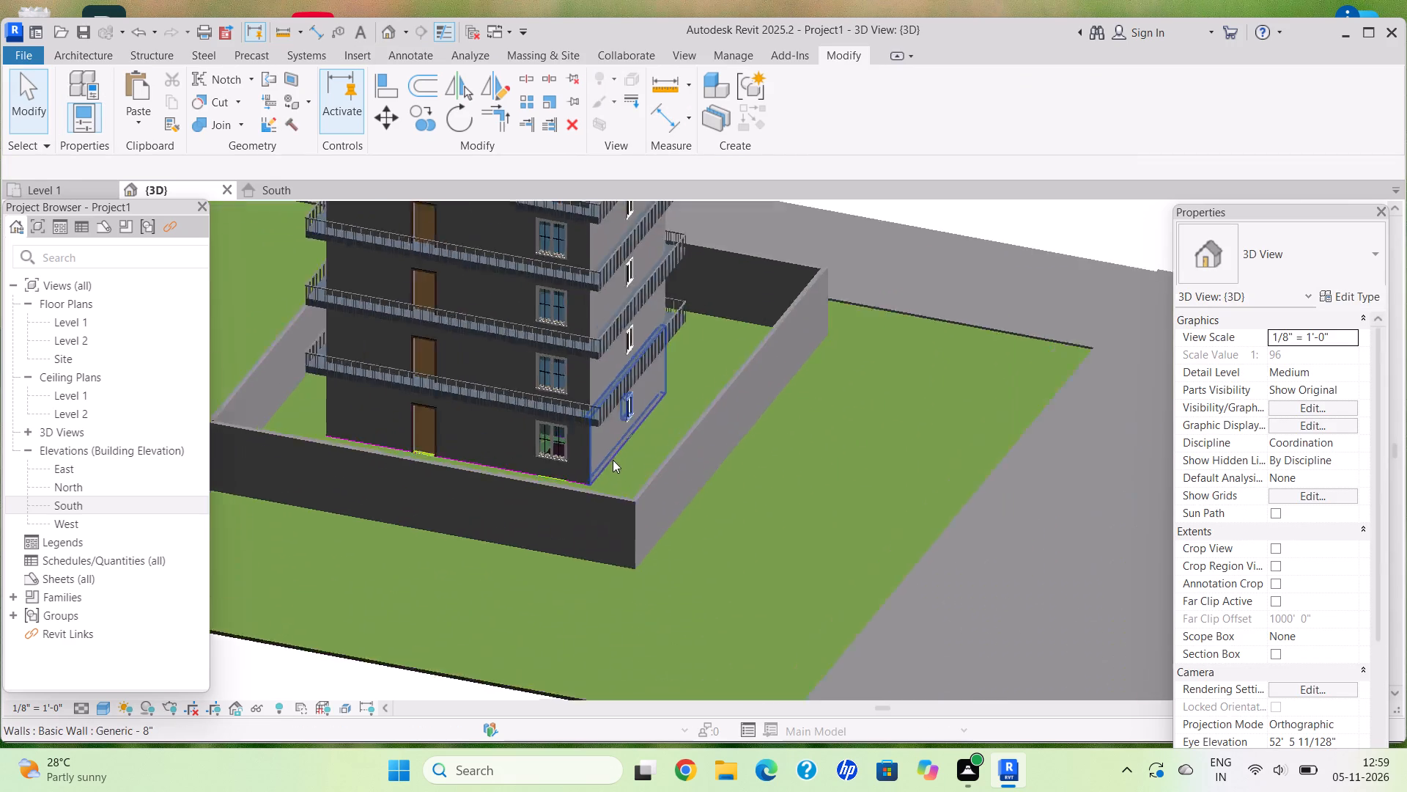
{"action": "scroll", "coordinate": [613, 460], "scroll_direction": "up", "scroll_amount": 6}
{"action": "left_click", "coordinate": [80, 57]}
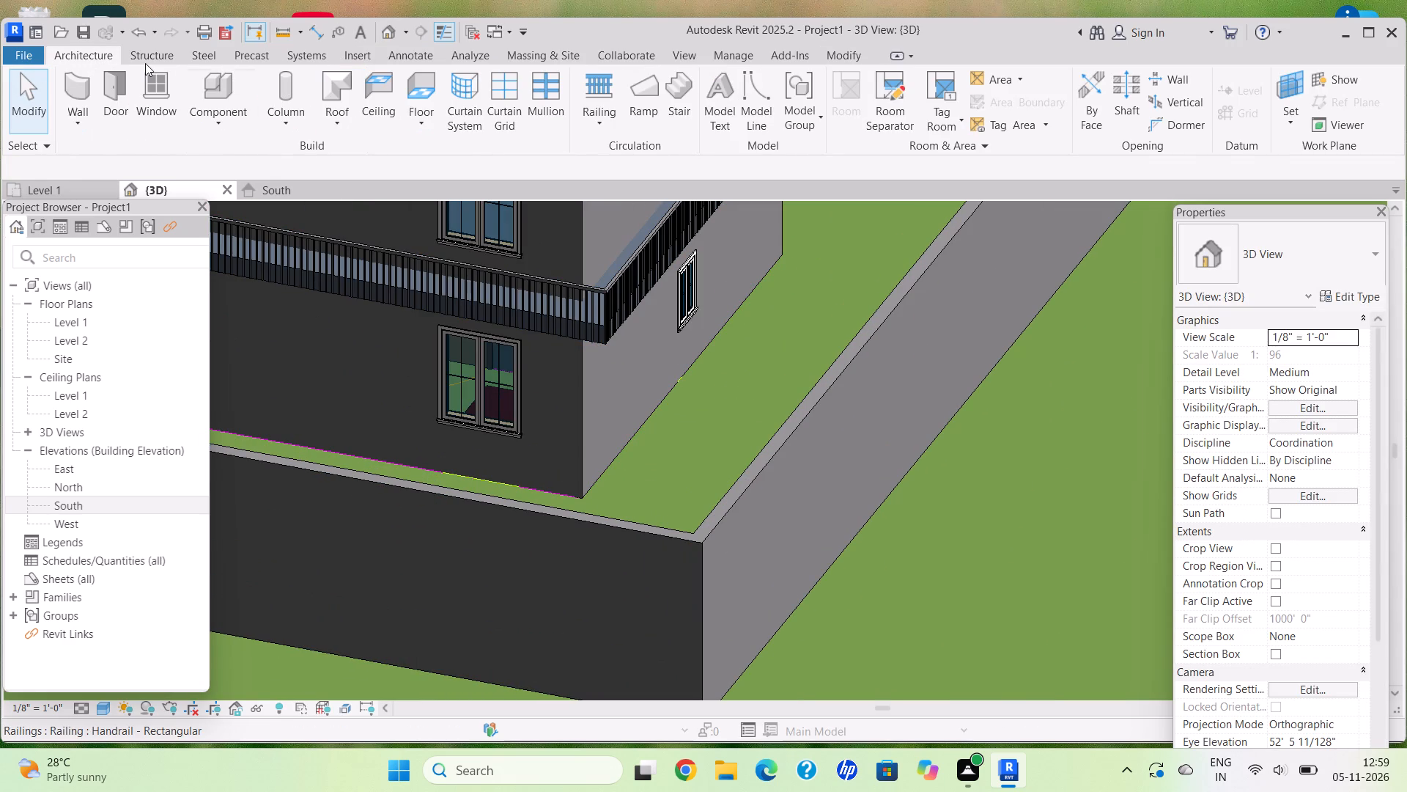
{"action": "left_click", "coordinate": [418, 126]}
{"action": "left_click", "coordinate": [443, 153]}
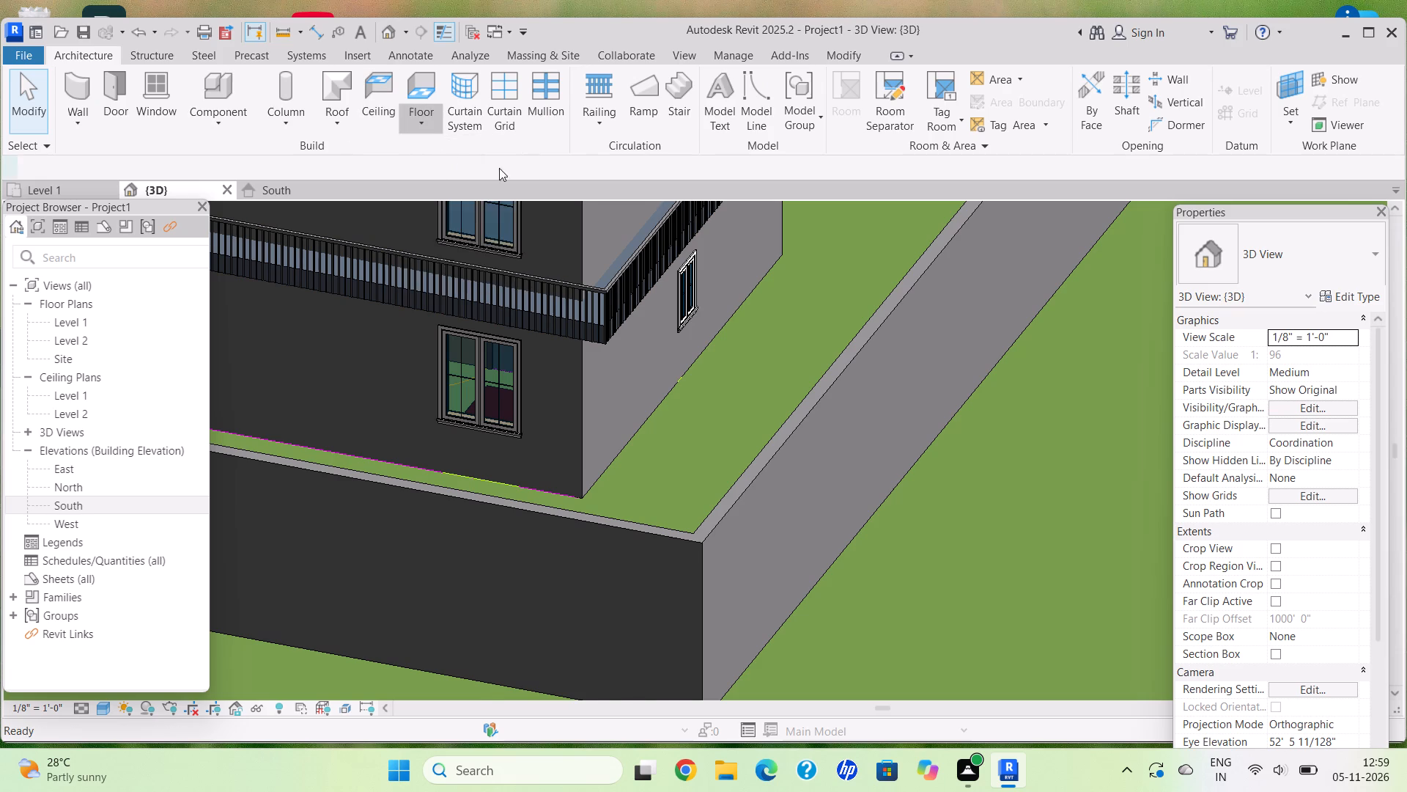
{"action": "left_click", "coordinate": [944, 88]}
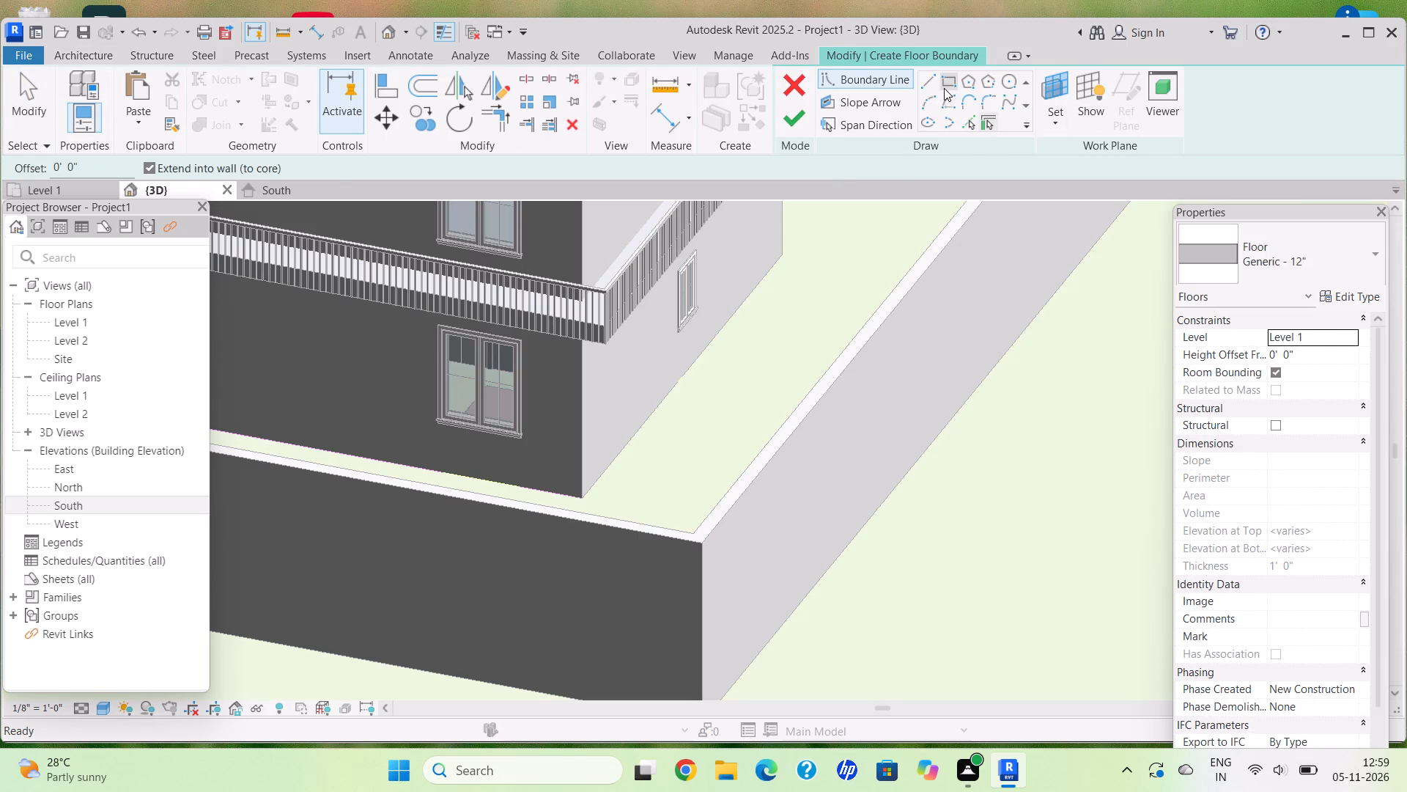
{"action": "left_click", "coordinate": [1379, 290]}
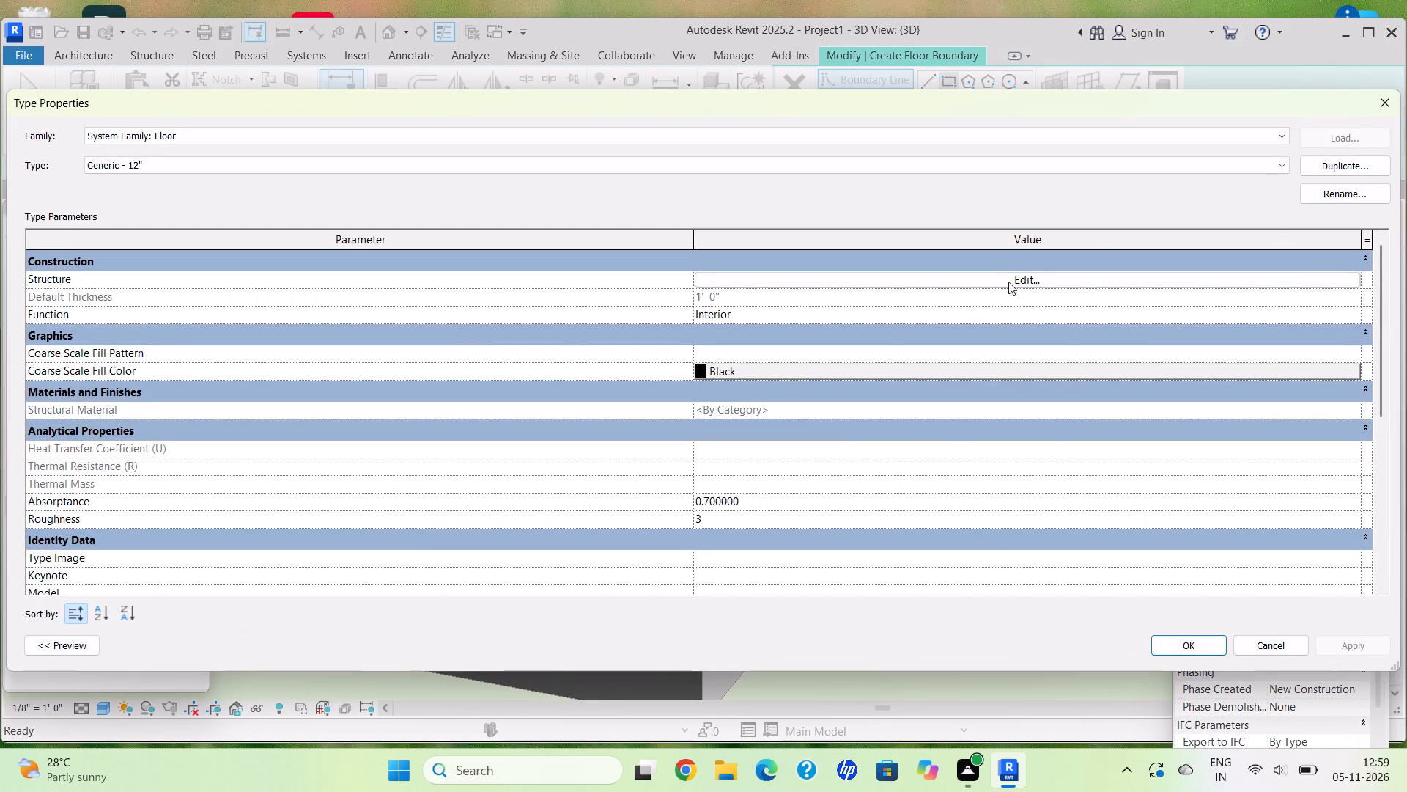
{"action": "left_click", "coordinate": [1027, 281]}
{"action": "left_click", "coordinate": [706, 278]}
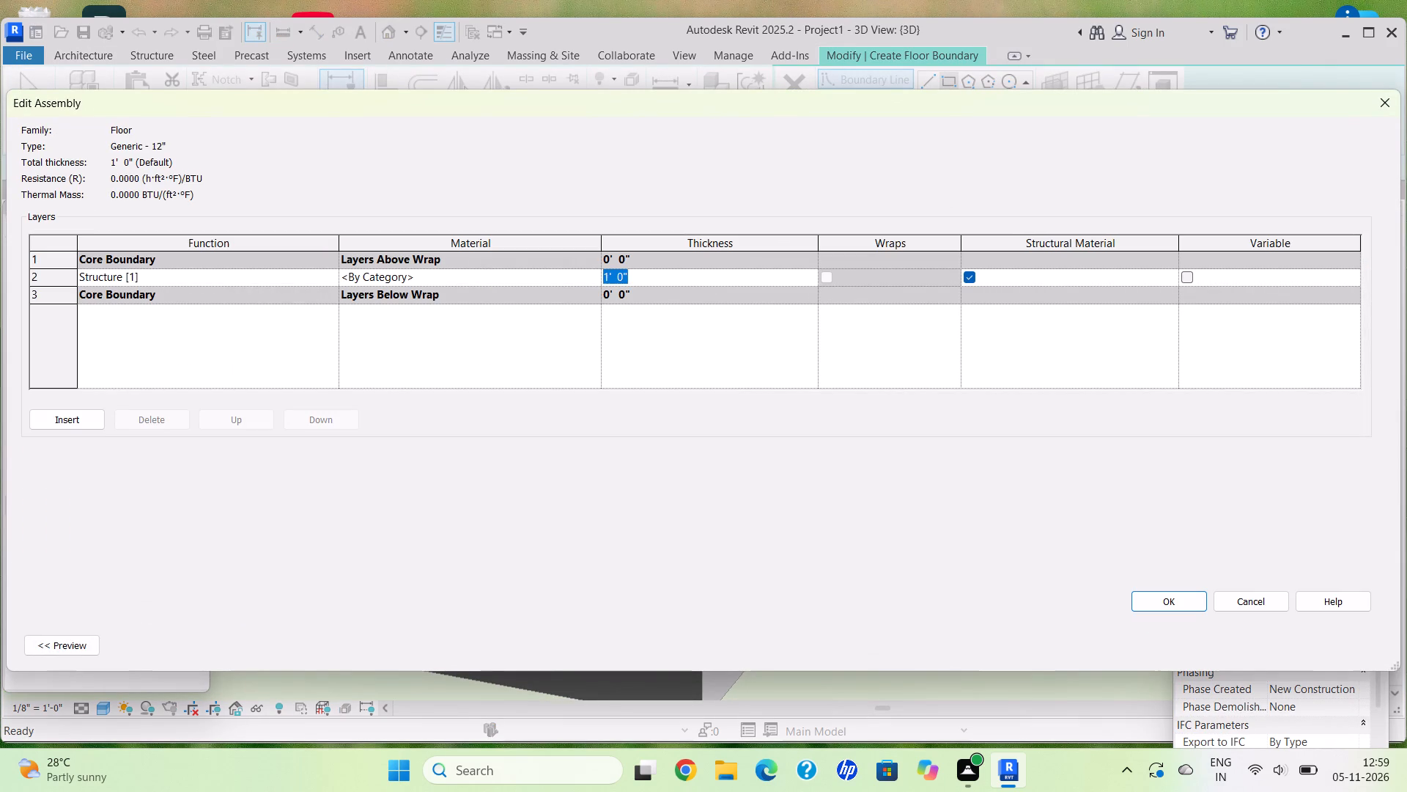
{"action": "key", "text": "BackSpace"}
{"action": "key", "text": "6"}
{"action": "key", "text": "shift+quotedbl"}
{"action": "key", "text": "Return"}
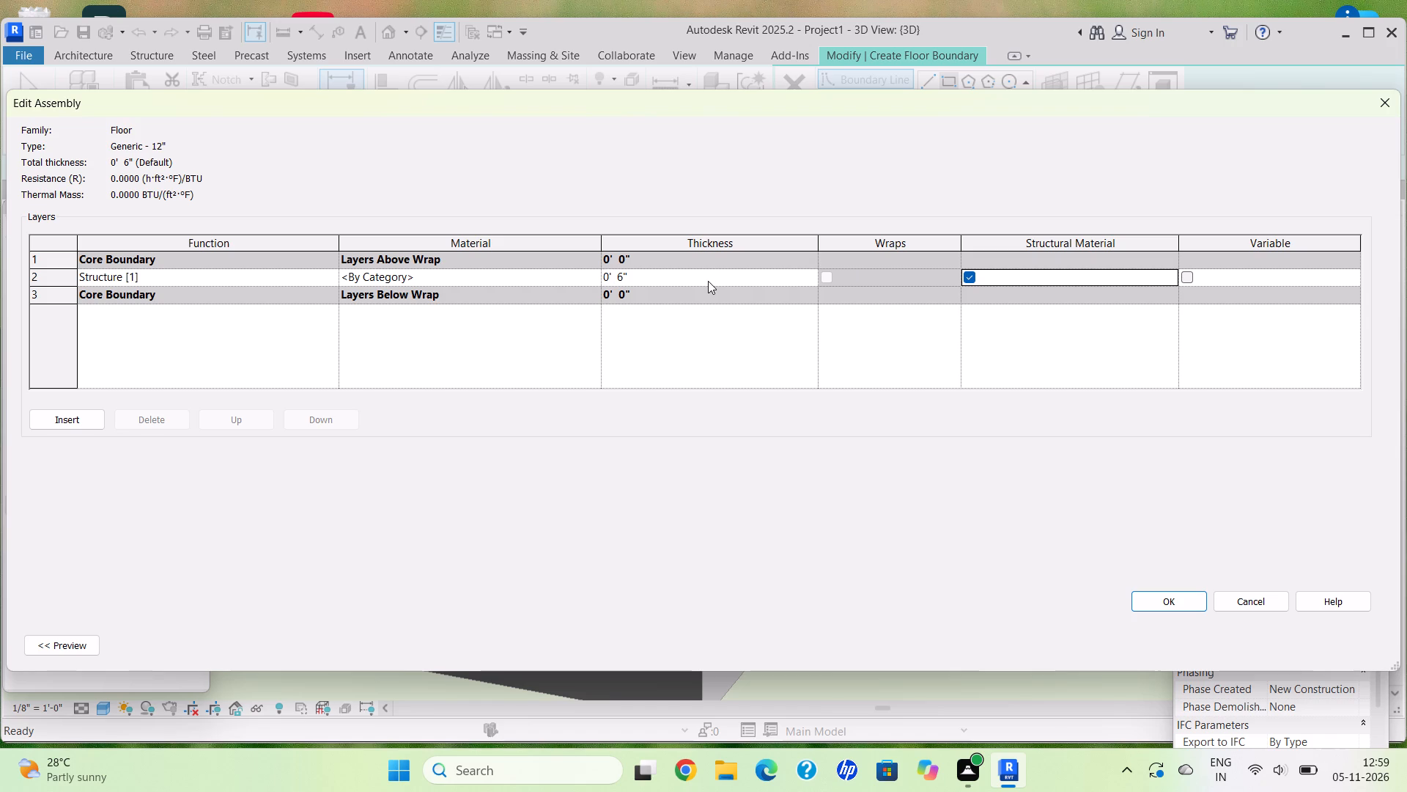
{"action": "left_click", "coordinate": [1179, 596]}
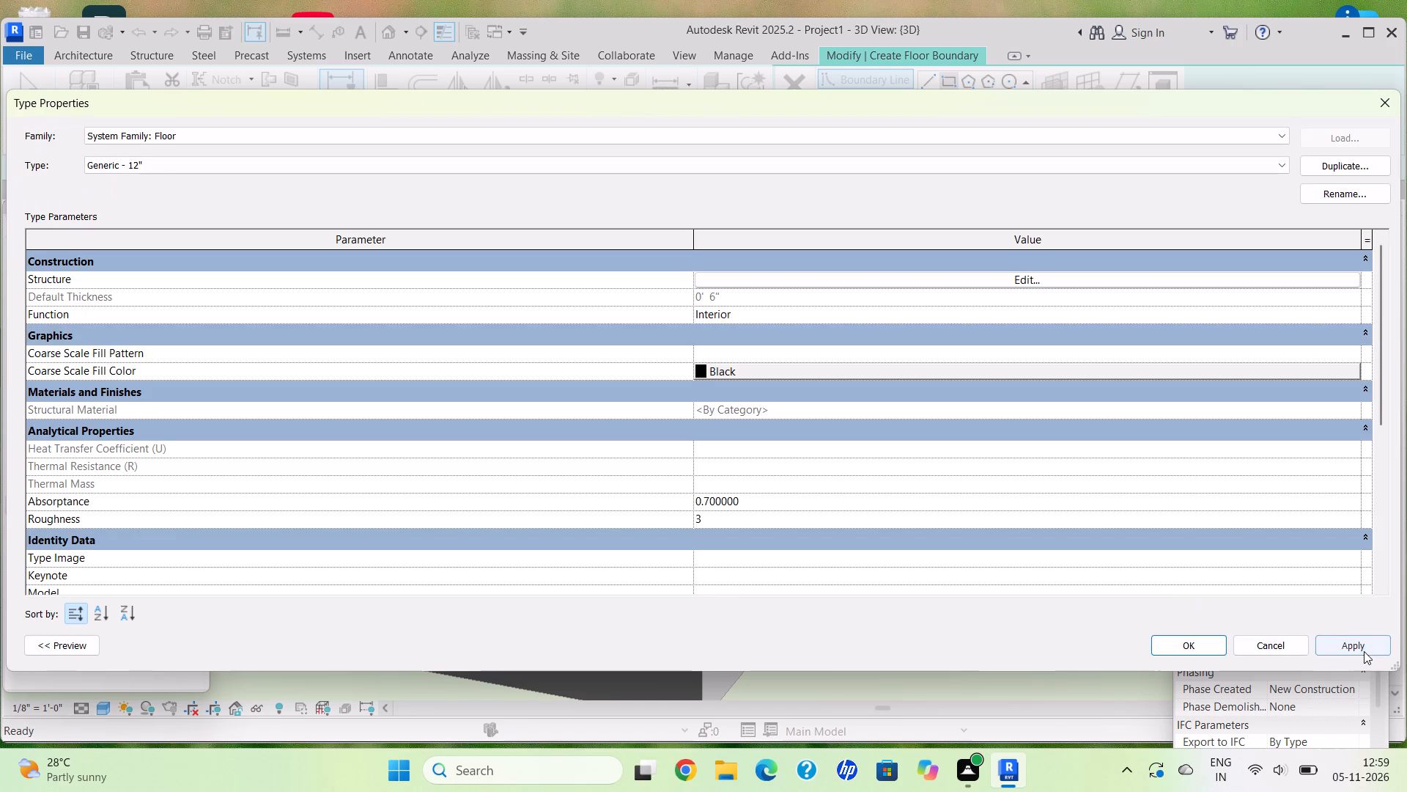
{"action": "left_click", "coordinate": [1364, 651]}
{"action": "left_click", "coordinate": [1211, 642]}
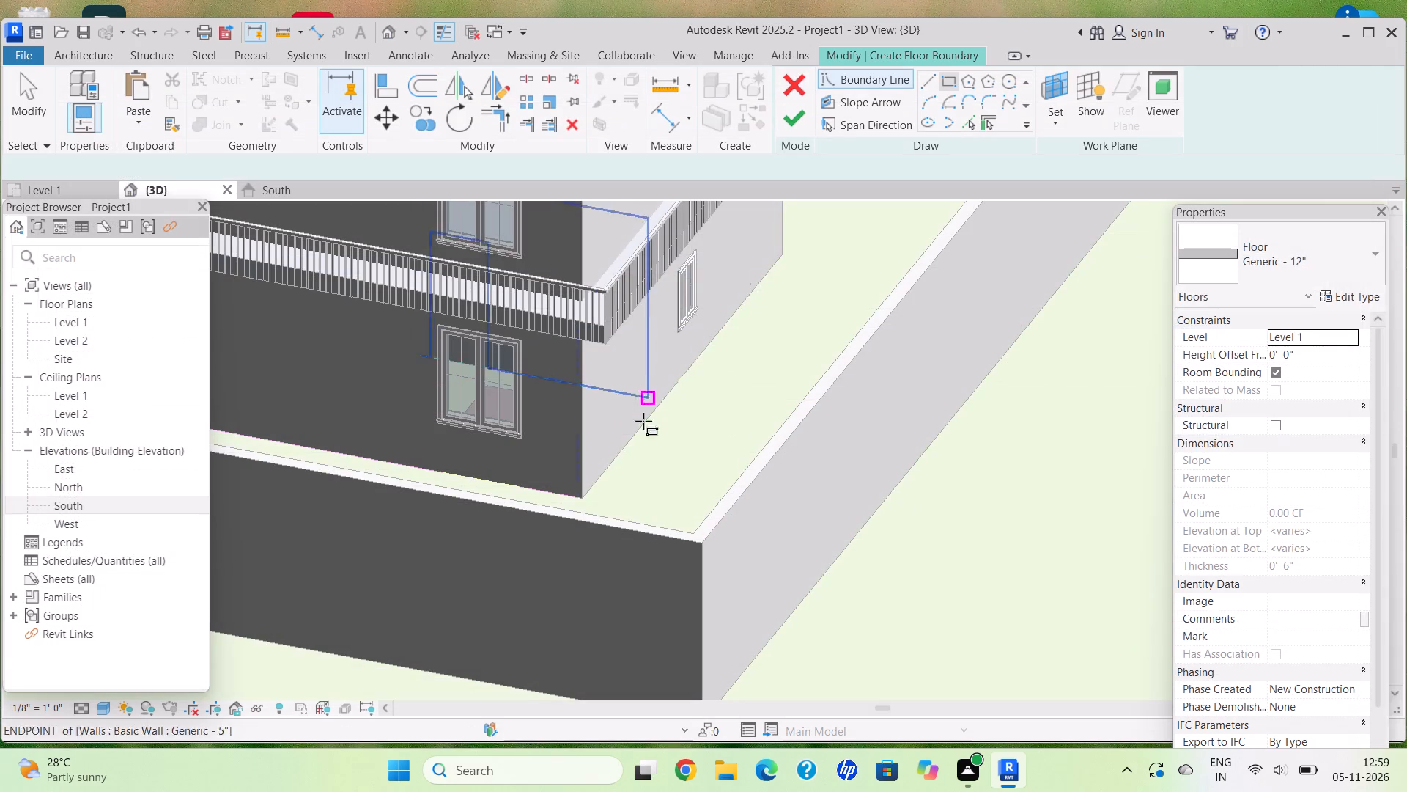
In the Level 1 plan, draw the floor boundary from the house's outer corner at Bed Room1 to the opposite corner at Bed Room3, and finish it.
{"action": "scroll", "coordinate": [619, 430], "scroll_direction": "down", "scroll_amount": 3}
{"action": "left_click", "coordinate": [67, 191]}
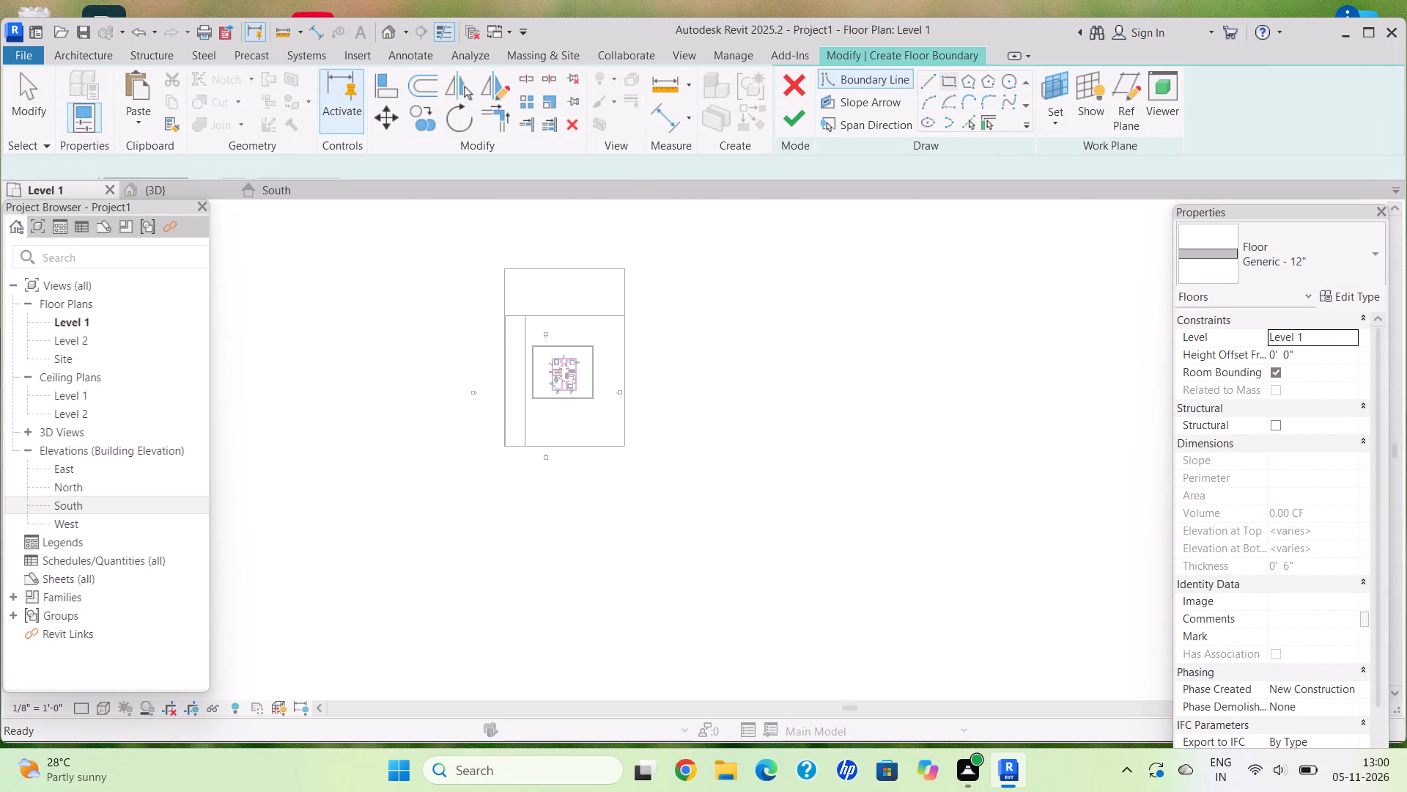
{"action": "scroll", "coordinate": [491, 463], "scroll_direction": "down", "scroll_amount": 8}
{"action": "scroll", "coordinate": [493, 415], "scroll_direction": "up", "scroll_amount": 4}
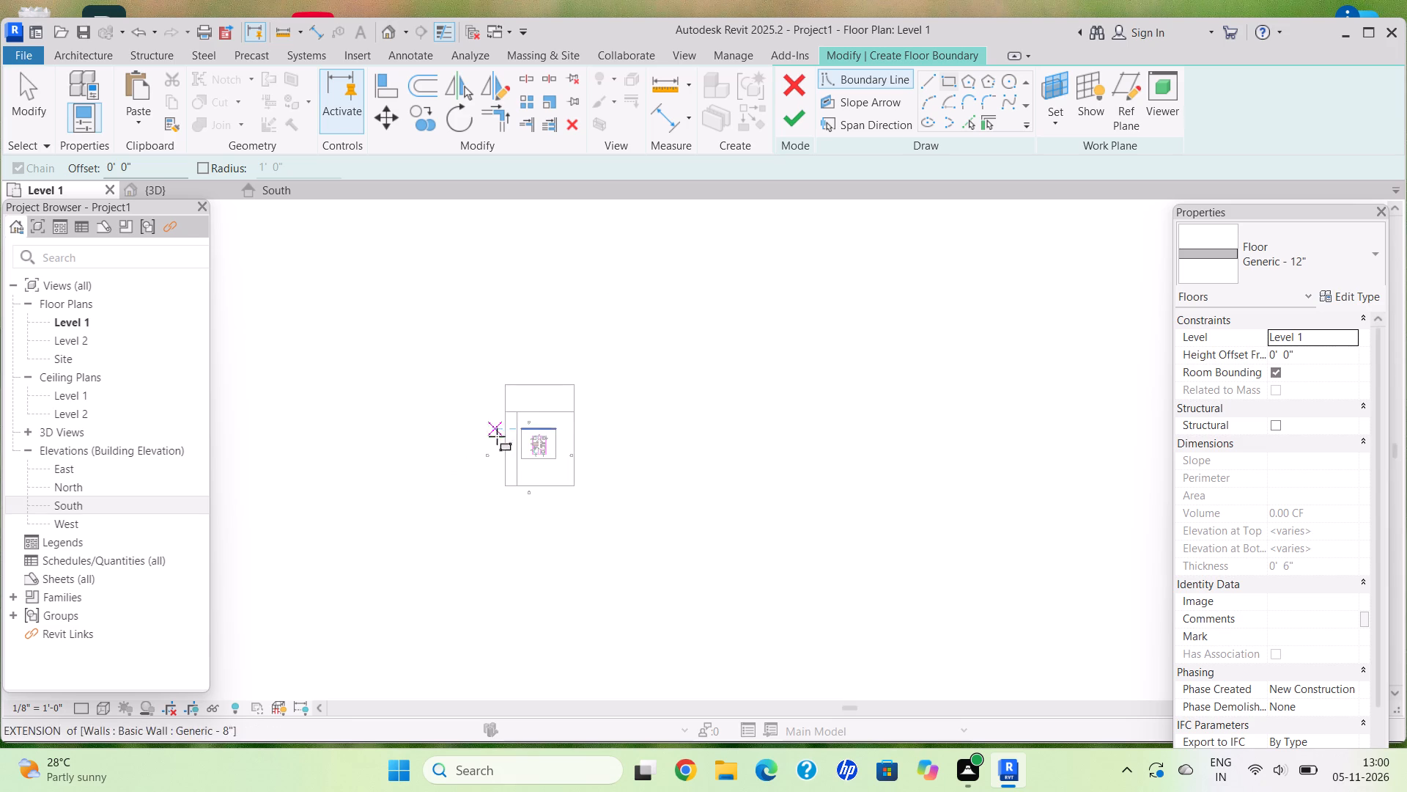
{"action": "scroll", "coordinate": [497, 436], "scroll_direction": "up", "scroll_amount": 9}
{"action": "scroll", "coordinate": [602, 428], "scroll_direction": "up", "scroll_amount": 19}
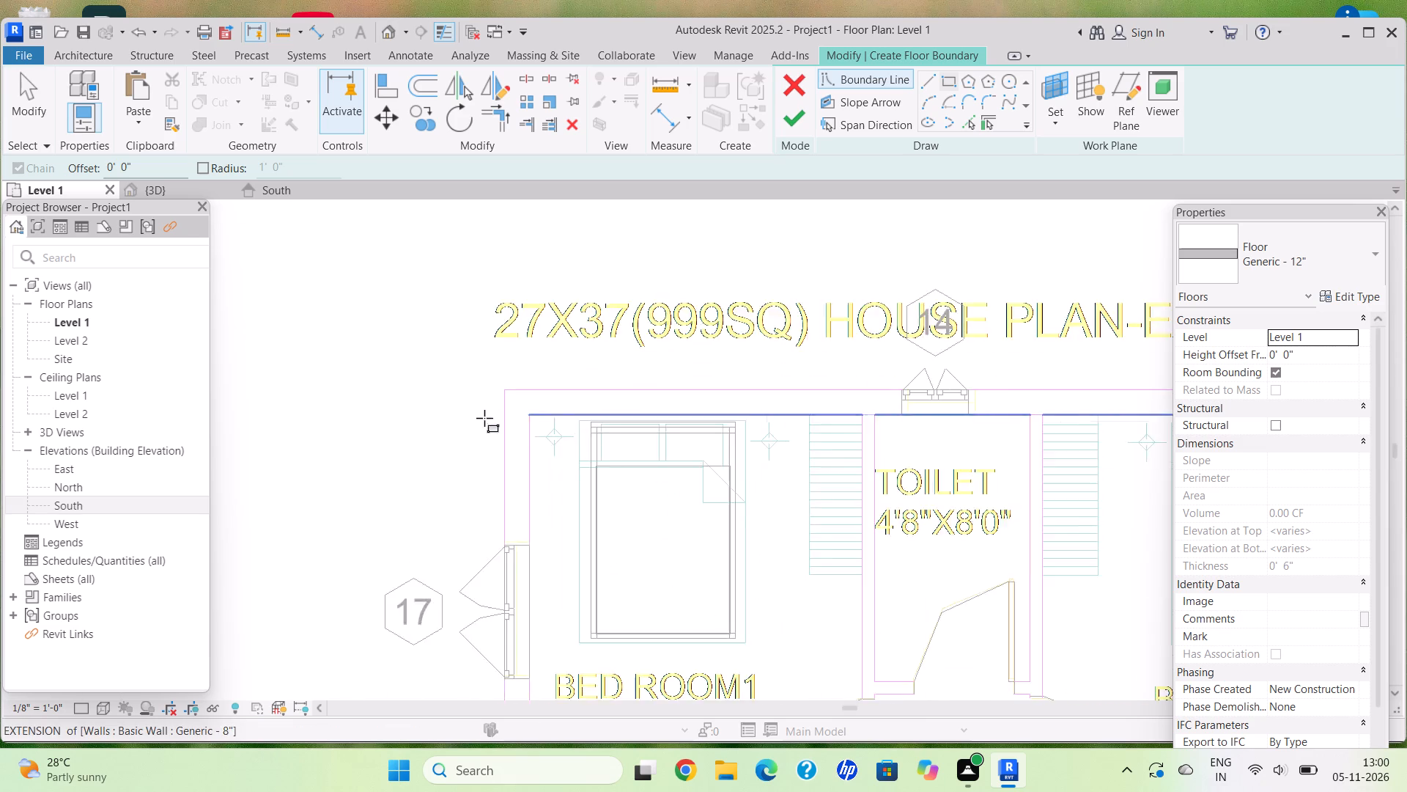
{"action": "scroll", "coordinate": [484, 418], "scroll_direction": "up", "scroll_amount": 5}
{"action": "left_click", "coordinate": [517, 373]}
{"action": "scroll", "coordinate": [748, 538], "scroll_direction": "down", "scroll_amount": 4}
{"action": "middle_click_drag", "start_coordinate": [739, 525], "coordinate": [686, 458]}
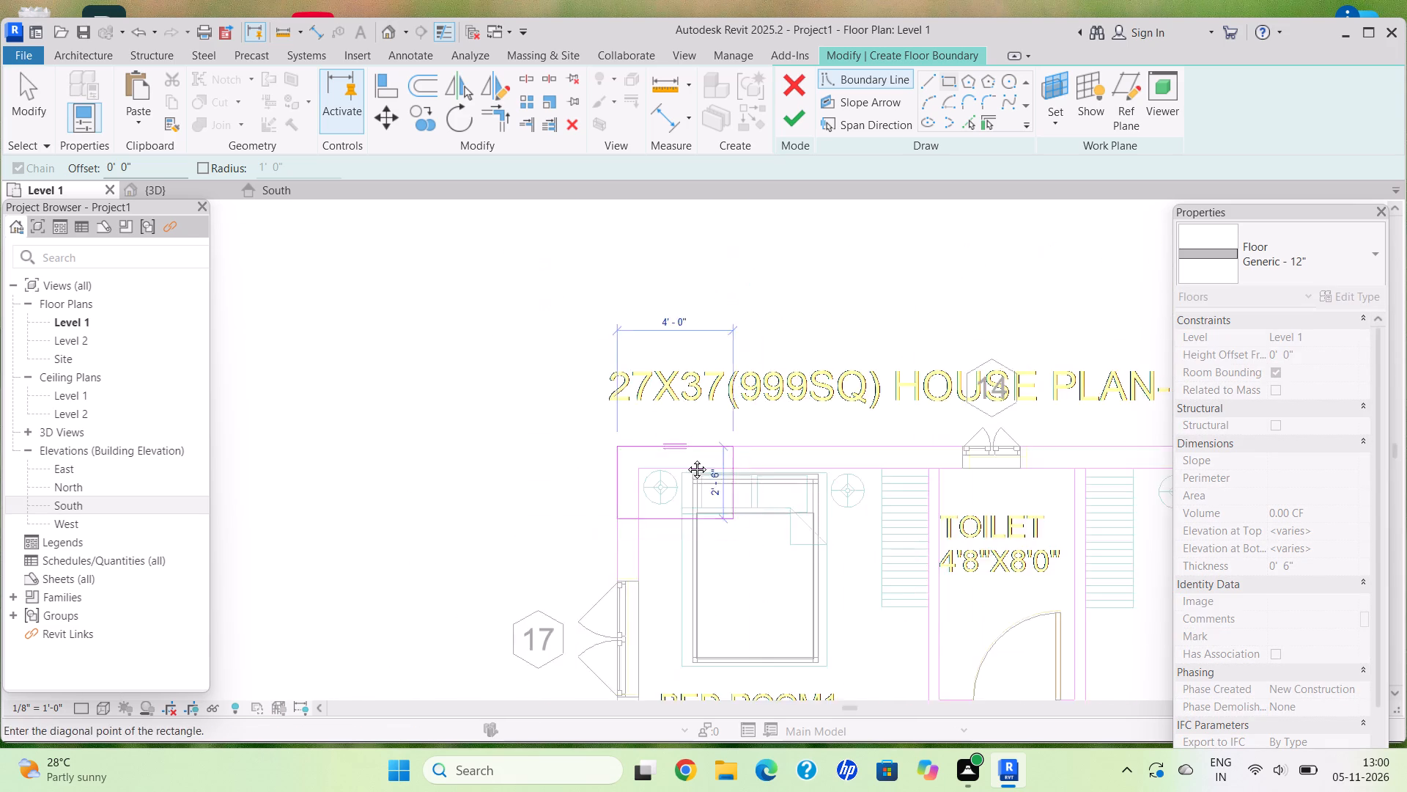
{"action": "middle_click_drag", "start_coordinate": [686, 458], "coordinate": [664, 427]}
{"action": "scroll", "coordinate": [686, 458], "scroll_direction": "down", "scroll_amount": 4}
{"action": "middle_click_drag", "start_coordinate": [780, 565], "coordinate": [682, 412]}
{"action": "middle_click_drag", "start_coordinate": [749, 548], "coordinate": [741, 524]}
{"action": "middle_click_drag", "start_coordinate": [774, 588], "coordinate": [765, 520]}
{"action": "middle_click_drag", "start_coordinate": [790, 581], "coordinate": [790, 543]}
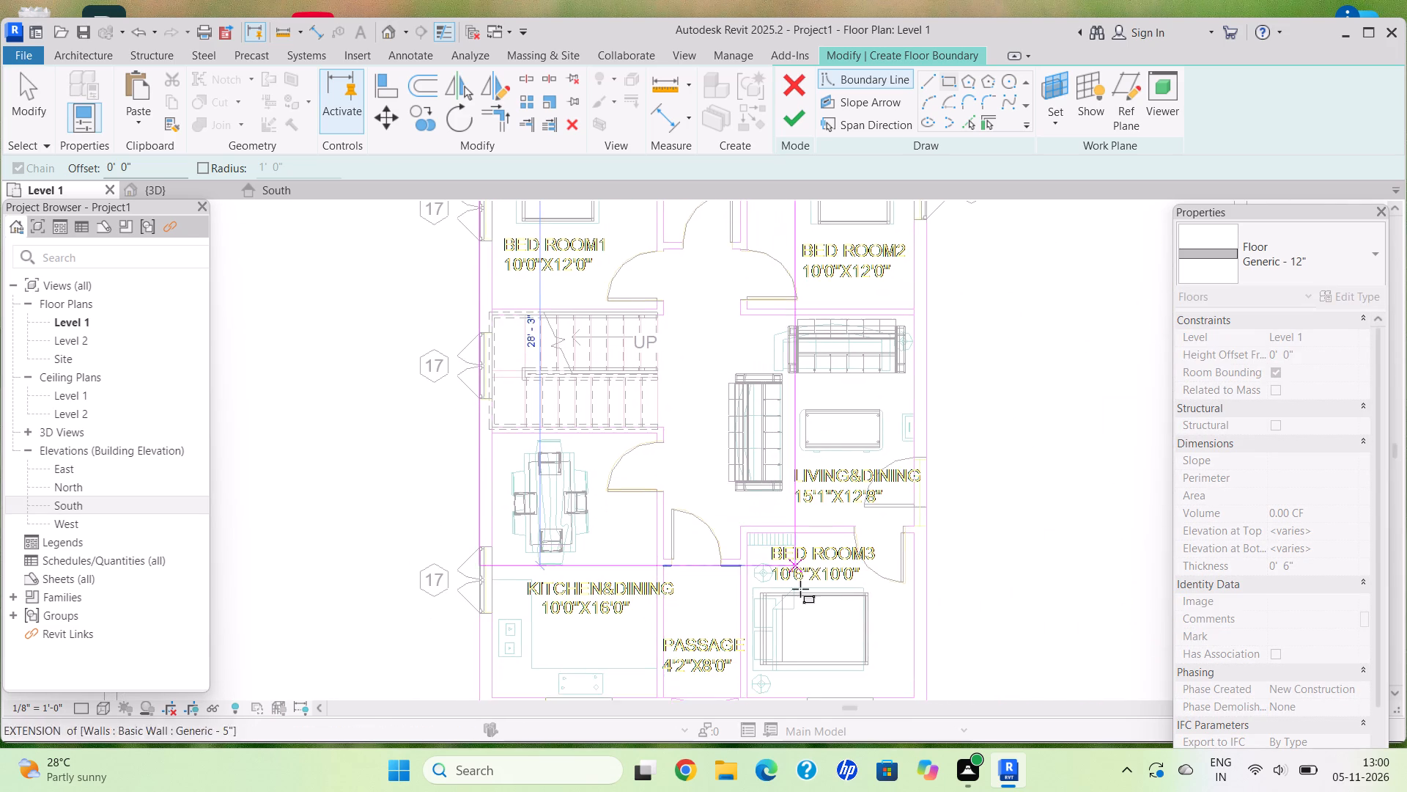
{"action": "middle_click_drag", "start_coordinate": [802, 590], "coordinate": [802, 540]}
{"action": "middle_click_drag", "start_coordinate": [856, 588], "coordinate": [852, 554]}
{"action": "scroll", "coordinate": [885, 595], "scroll_direction": "up", "scroll_amount": 7}
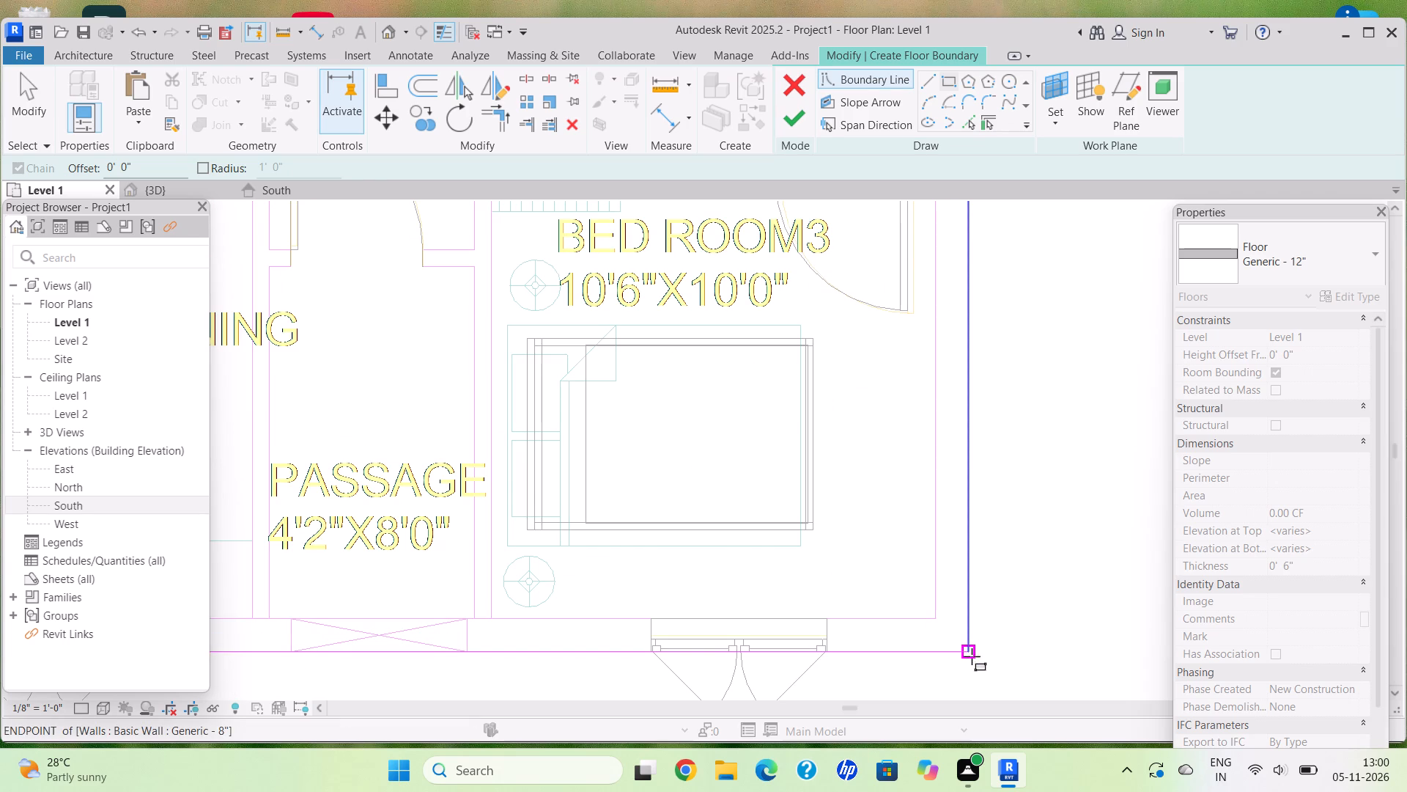
{"action": "left_click", "coordinate": [967, 654]}
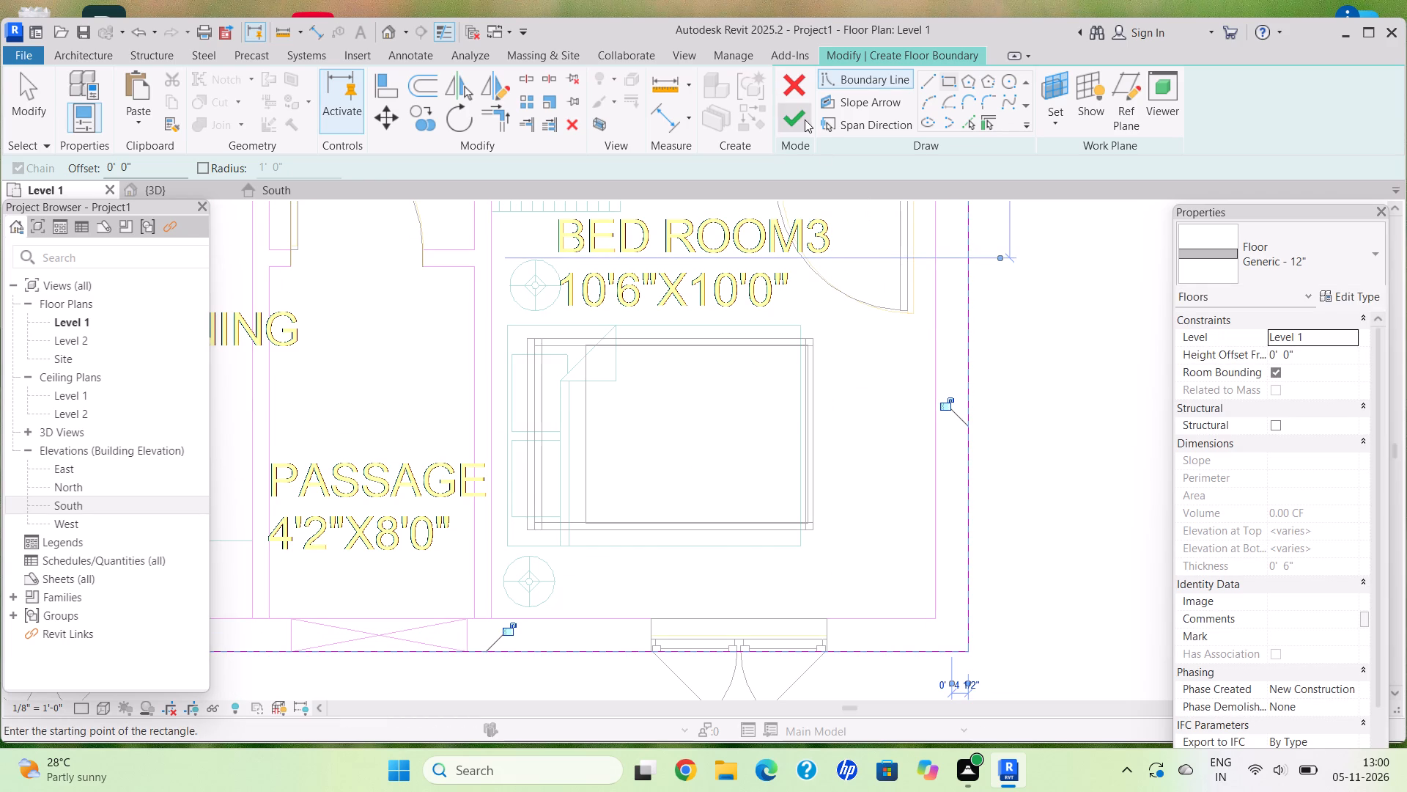
{"action": "left_click", "coordinate": [802, 119]}
{"action": "scroll", "coordinate": [805, 373], "scroll_direction": "down", "scroll_amount": 7}
{"action": "middle_click_drag", "start_coordinate": [805, 377], "coordinate": [783, 417]}
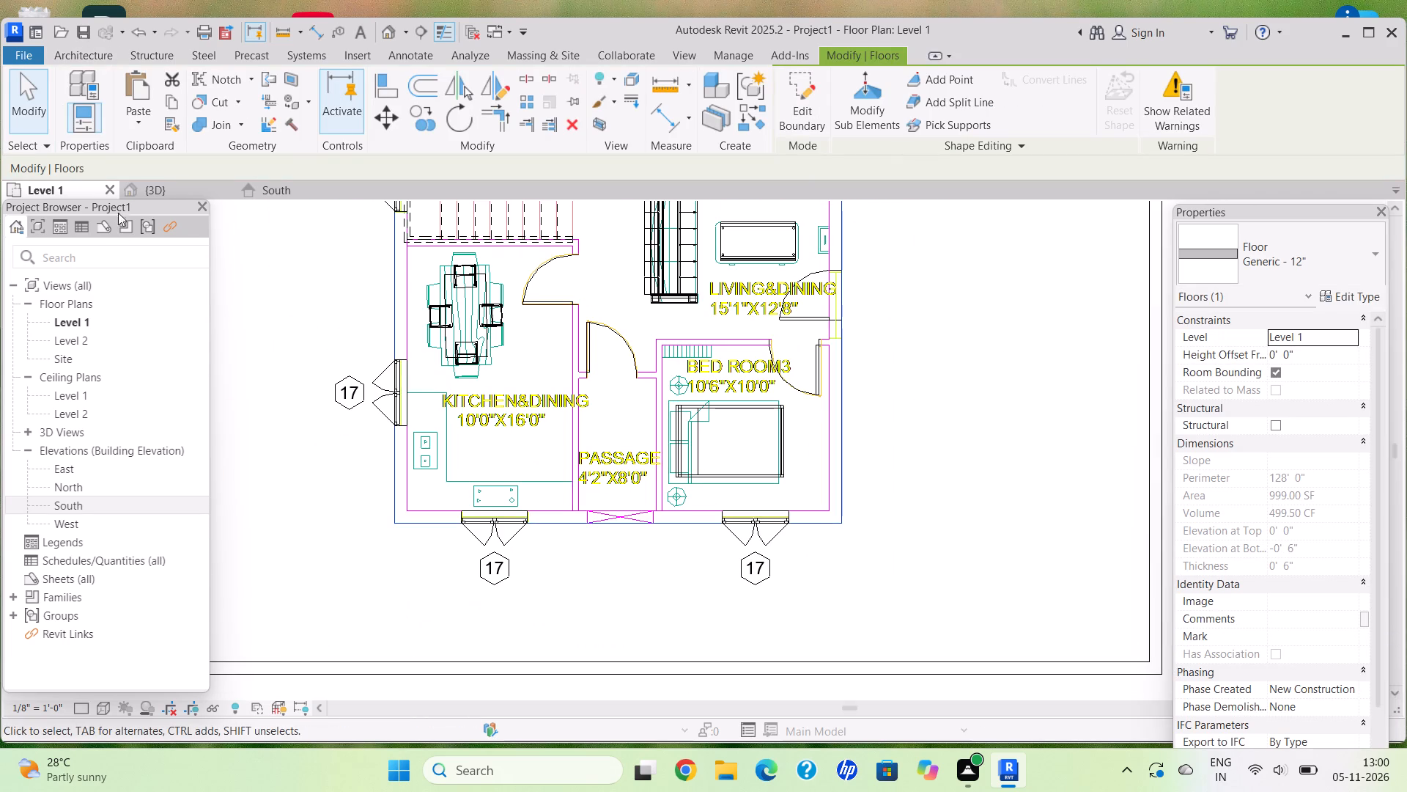
Examine the base of the house in the 3D view to check the new ground floor against the grass.
{"action": "left_click", "coordinate": [162, 194]}
{"action": "scroll", "coordinate": [684, 507], "scroll_direction": "down", "scroll_amount": 6}
{"action": "middle_click_drag", "start_coordinate": [685, 505], "coordinate": [722, 545]}
{"action": "key", "text": "Escape"}
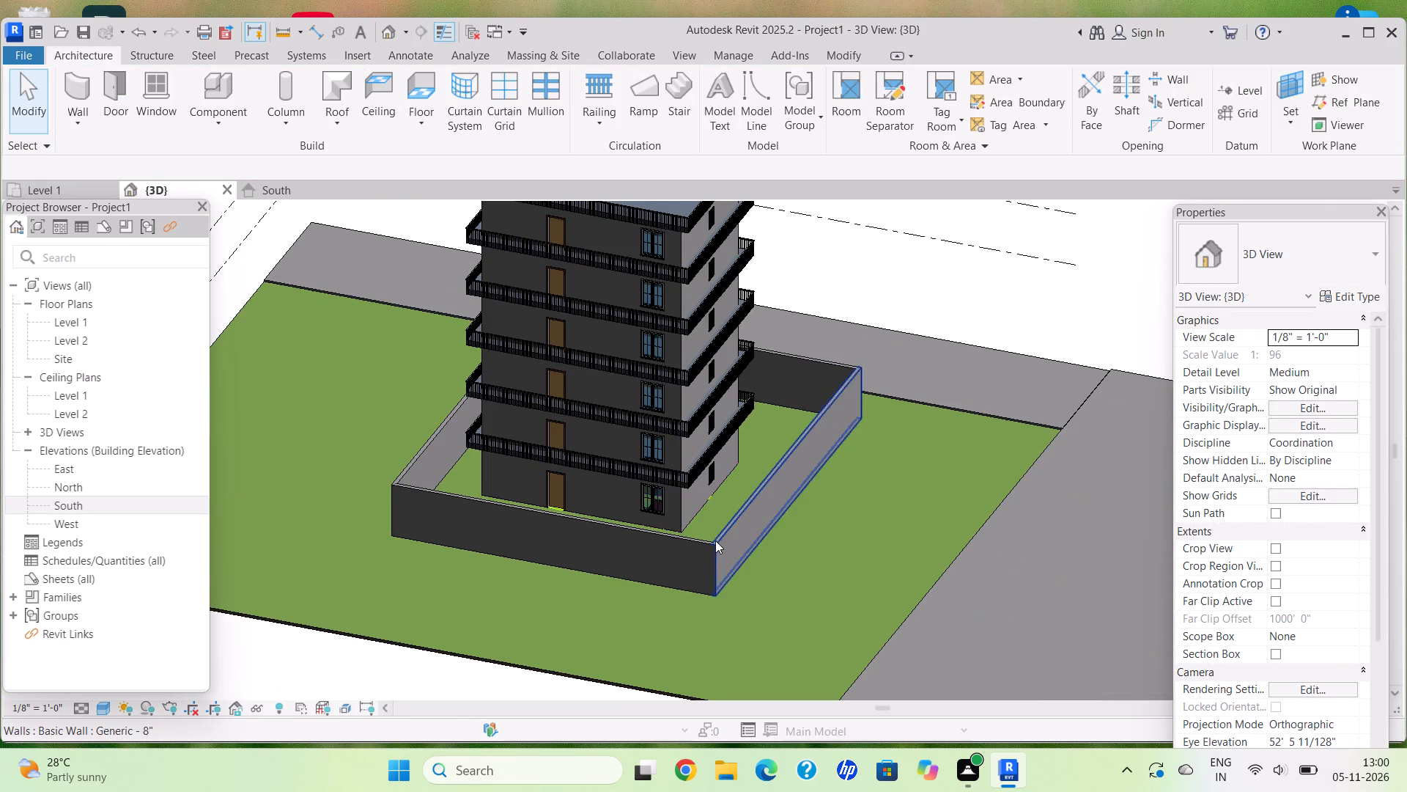
{"action": "middle_click_drag", "start_coordinate": [657, 505], "coordinate": [641, 521], "text": "shift"}
{"action": "scroll", "coordinate": [639, 548], "scroll_direction": "up", "scroll_amount": 12}
{"action": "scroll", "coordinate": [640, 539], "scroll_direction": "down", "scroll_amount": 6}
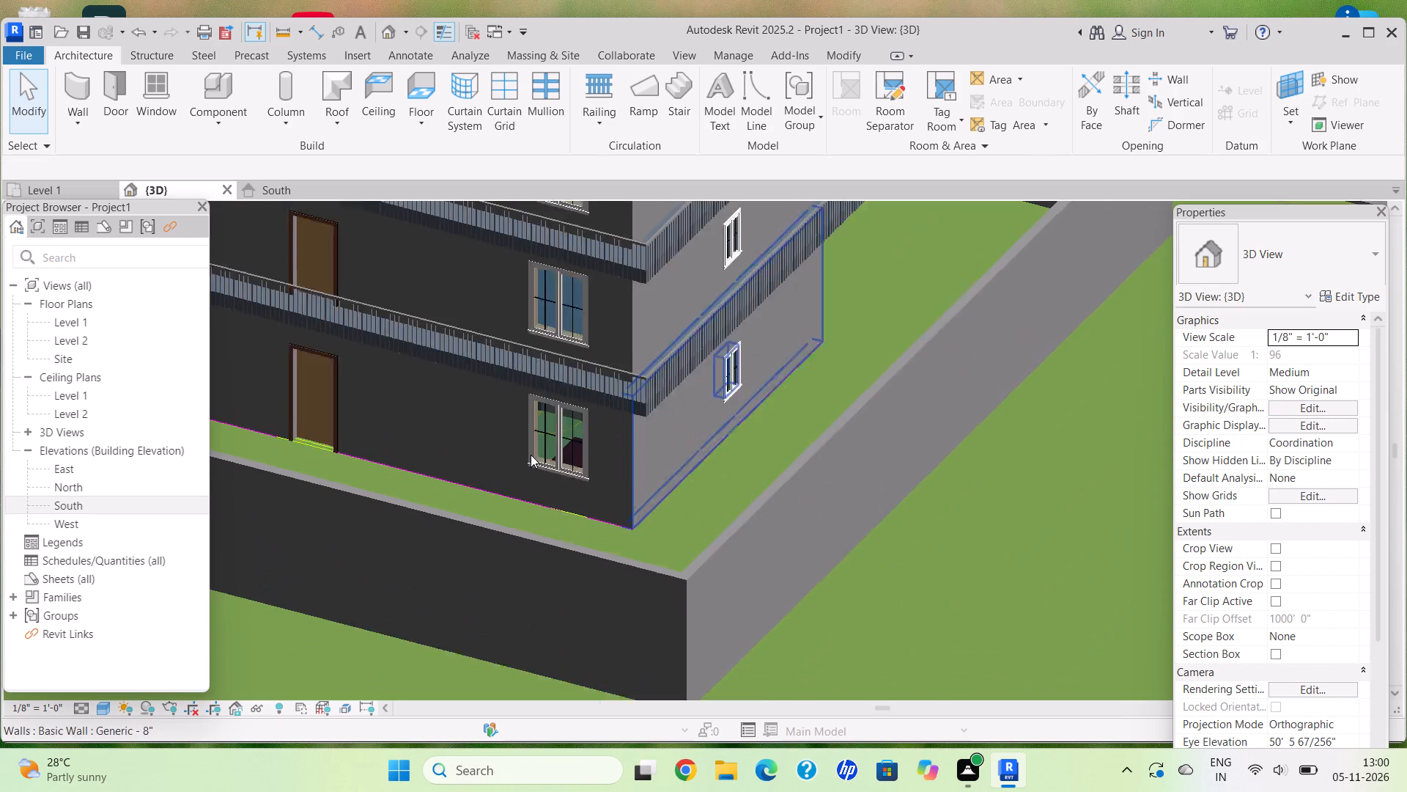
{"action": "scroll", "coordinate": [1030, 635], "scroll_direction": "down", "scroll_amount": 10}
{"action": "middle_click_drag", "start_coordinate": [967, 598], "coordinate": [756, 547]}
{"action": "key", "text": "Escape"}
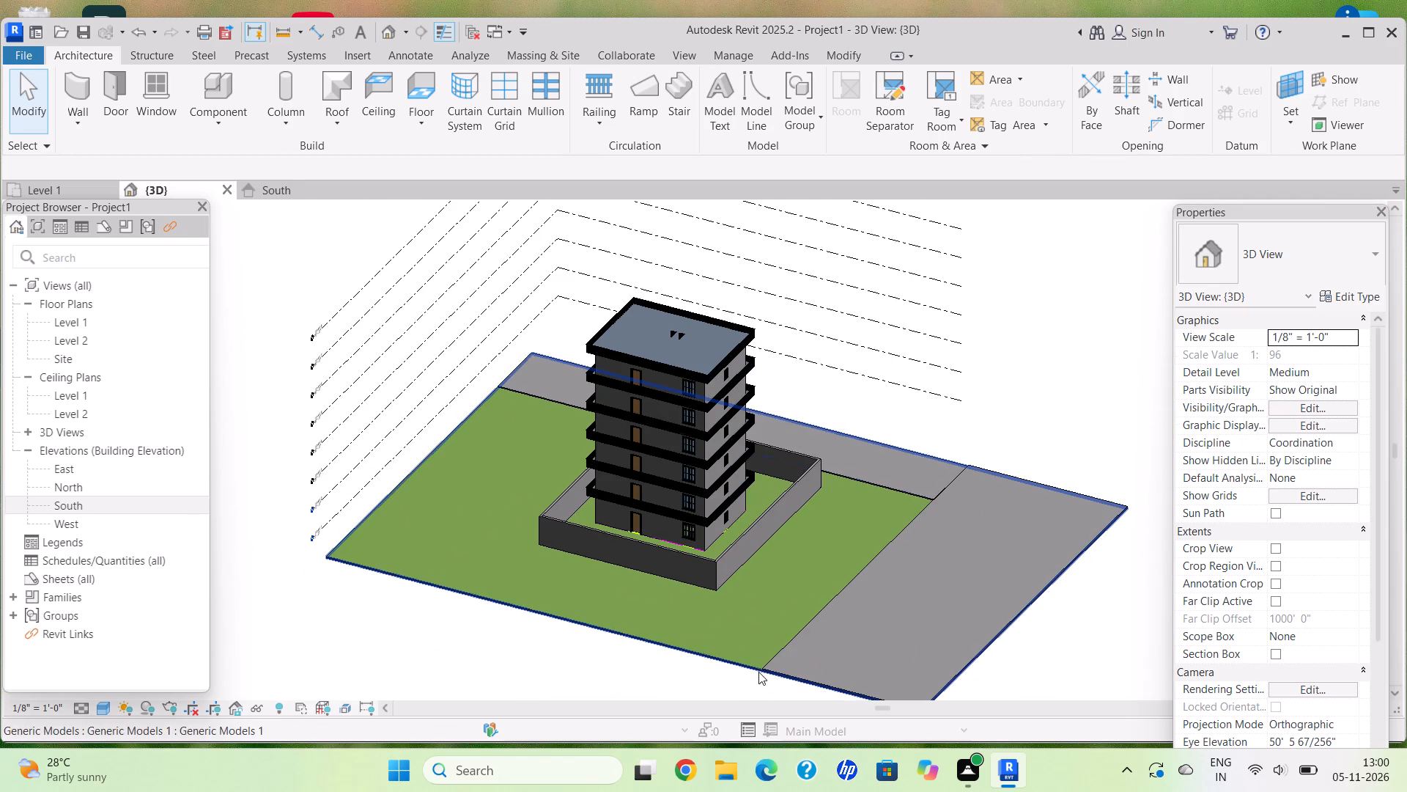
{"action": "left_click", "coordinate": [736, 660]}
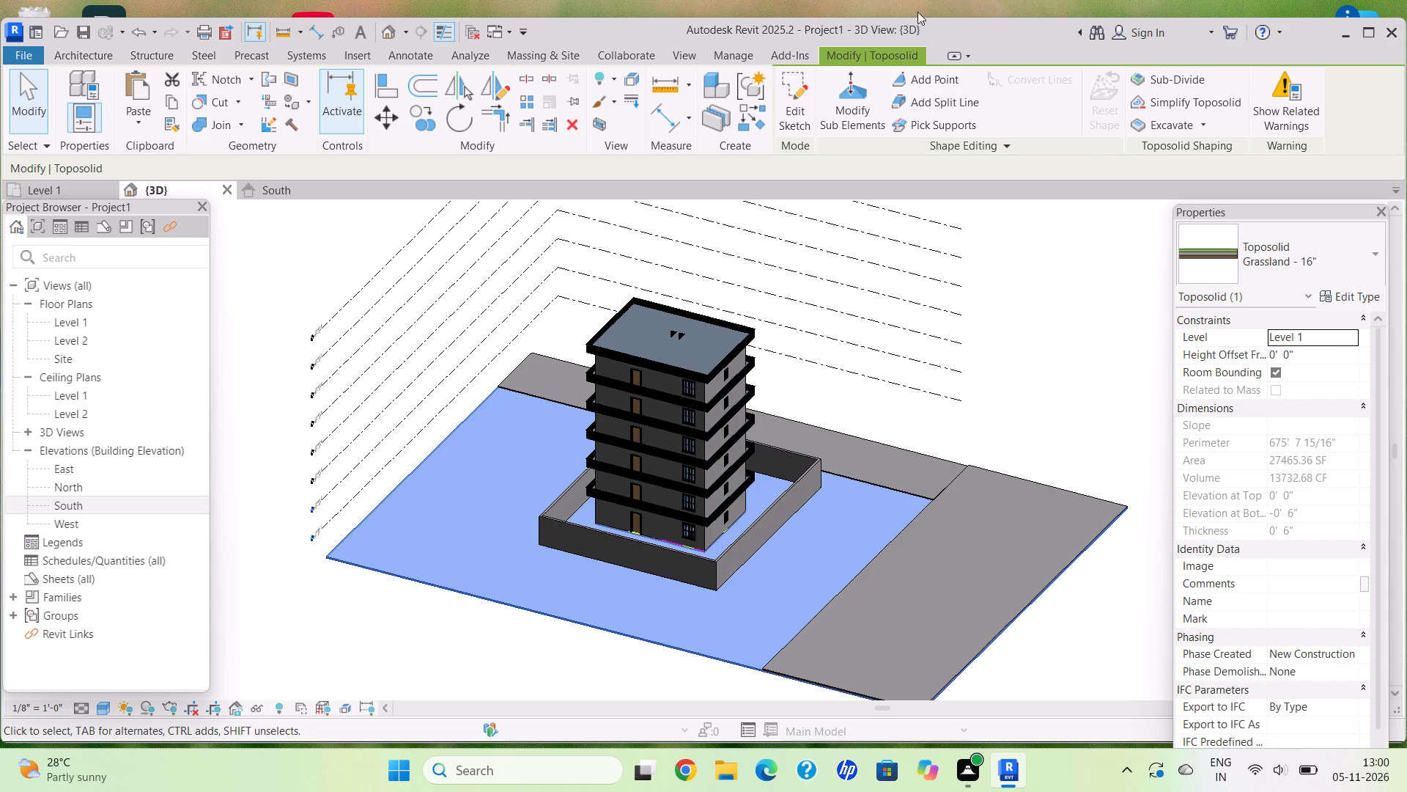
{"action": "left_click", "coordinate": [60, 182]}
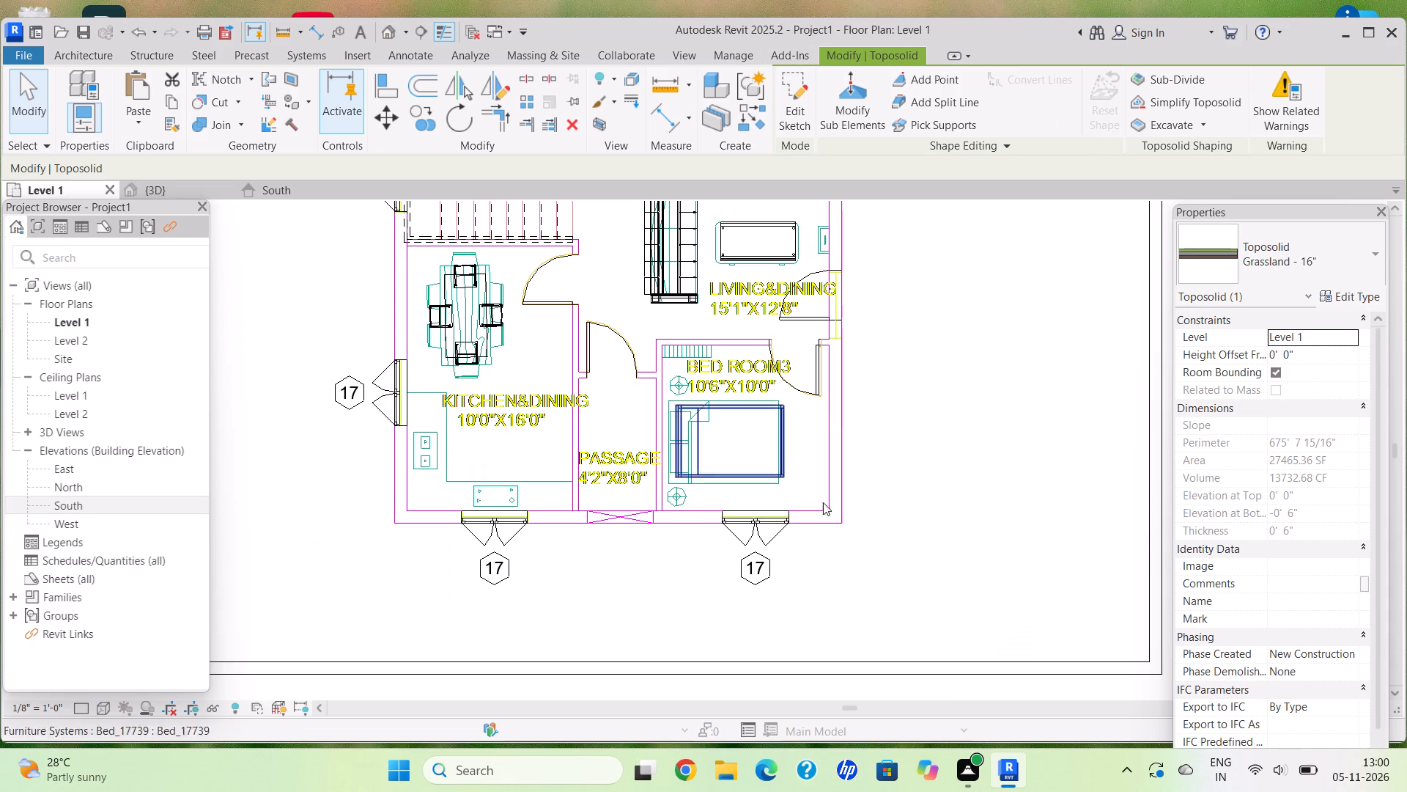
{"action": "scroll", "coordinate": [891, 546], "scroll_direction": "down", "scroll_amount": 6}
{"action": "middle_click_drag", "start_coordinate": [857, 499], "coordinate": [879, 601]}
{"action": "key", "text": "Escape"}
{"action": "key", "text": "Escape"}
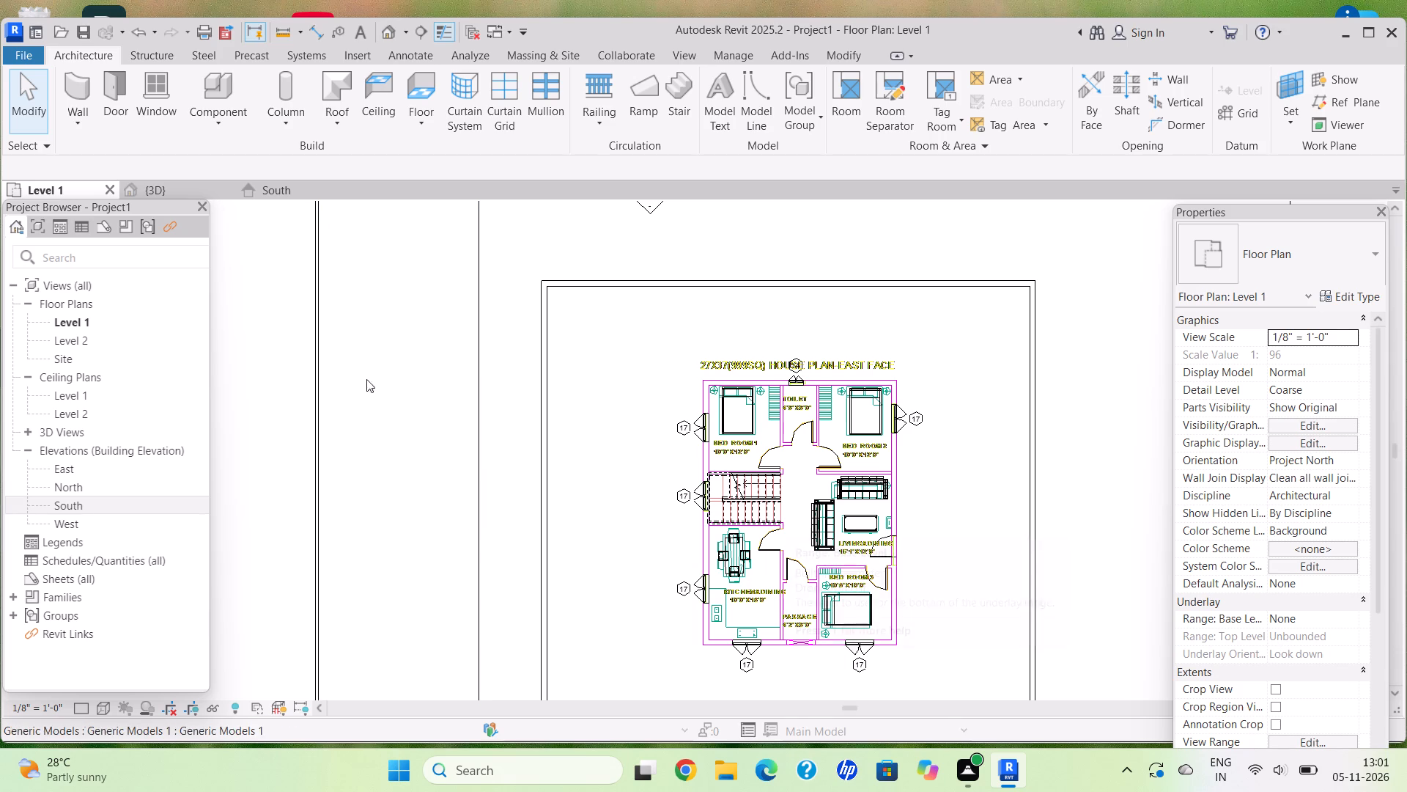
Examine the ground floor slab's edge at the house corner in 3D, comparing its level with the surrounding toposolid.
{"action": "left_click", "coordinate": [180, 187]}
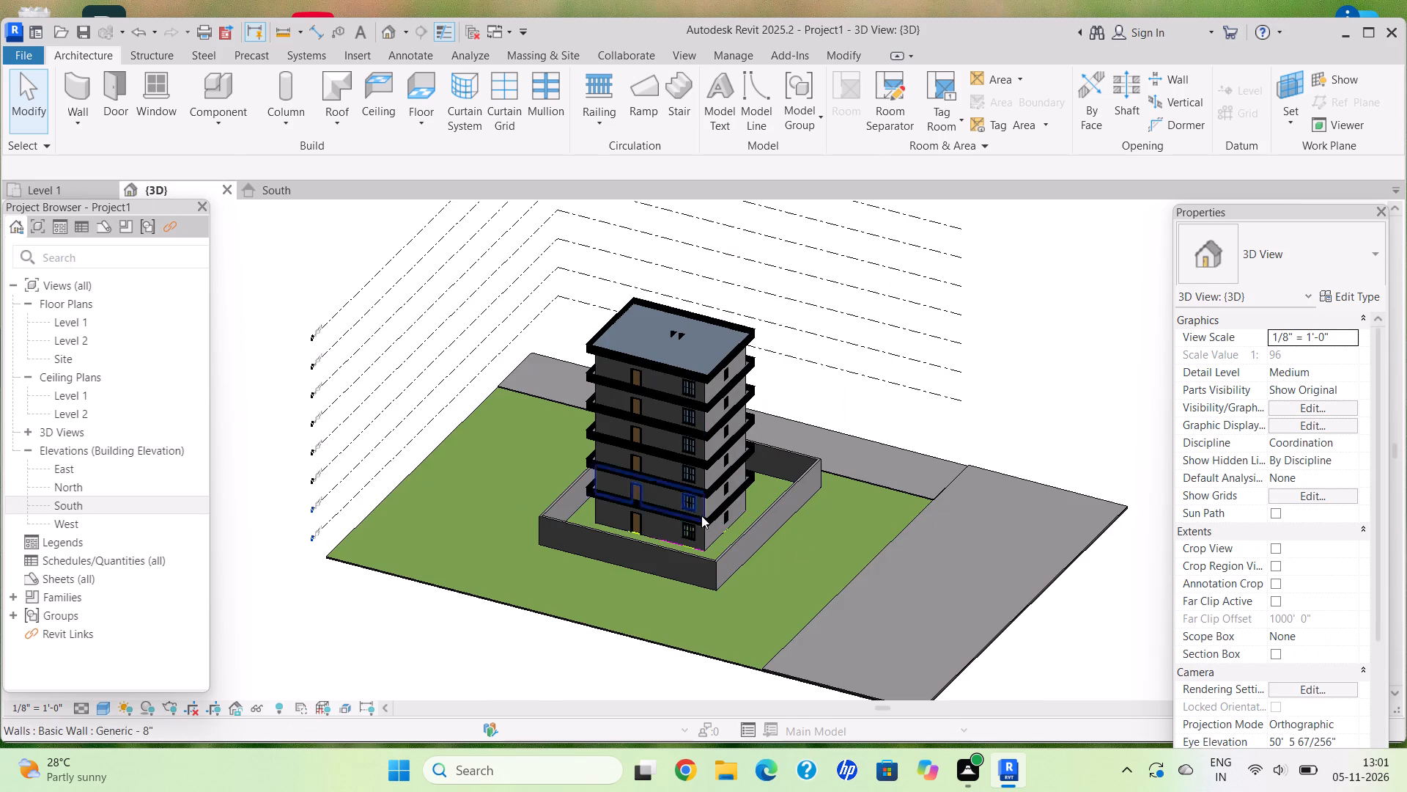
{"action": "key", "text": "Escape"}
{"action": "scroll", "coordinate": [691, 570], "scroll_direction": "up", "scroll_amount": 1}
{"action": "middle_click_drag", "start_coordinate": [648, 540], "coordinate": [604, 496], "text": "shift"}
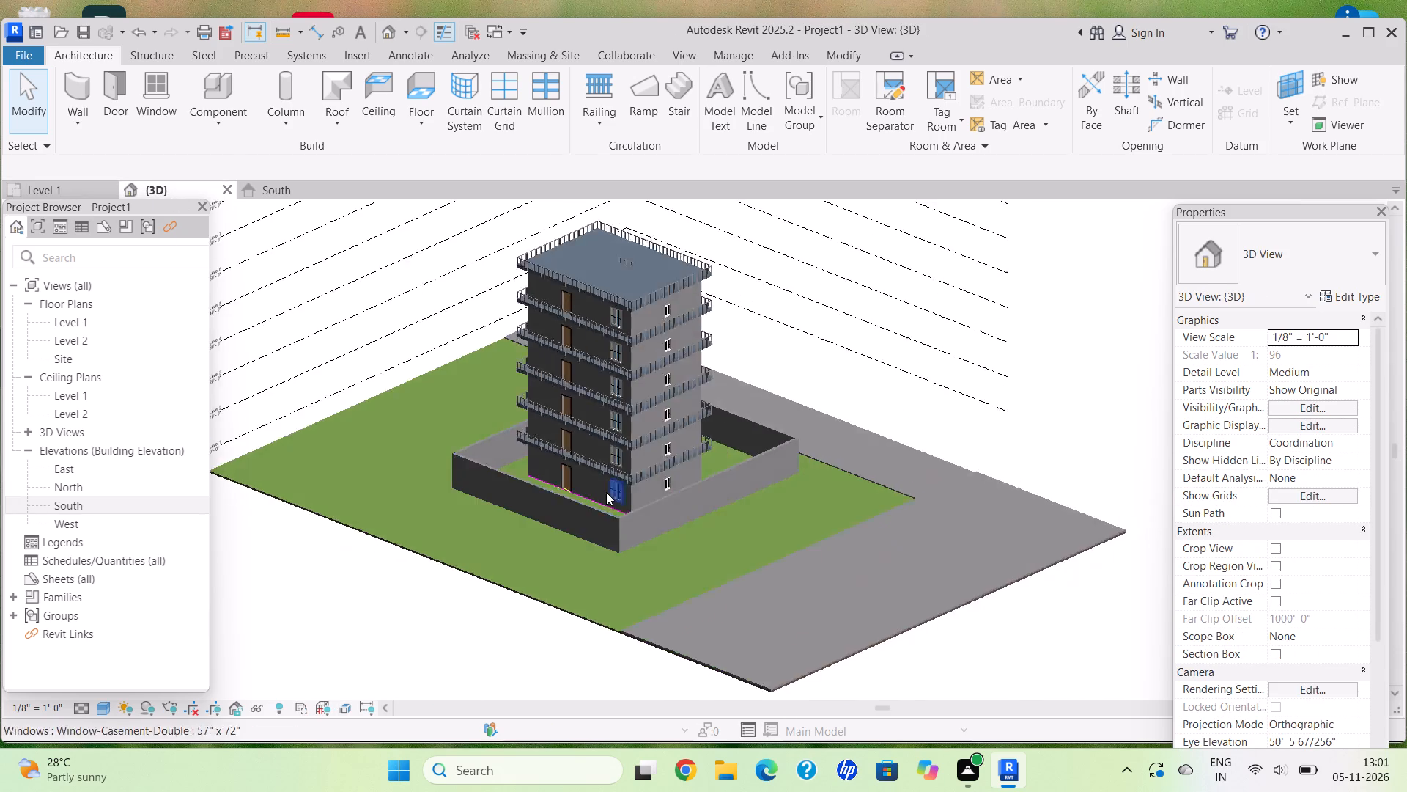
{"action": "scroll", "coordinate": [726, 529], "scroll_direction": "up", "scroll_amount": 9}
{"action": "middle_click_drag", "start_coordinate": [609, 523], "coordinate": [633, 538], "text": "shift"}
{"action": "scroll", "coordinate": [634, 538], "scroll_direction": "up", "scroll_amount": 1, "text": "shift"}
{"action": "scroll", "coordinate": [746, 574], "scroll_direction": "up", "scroll_amount": 4}
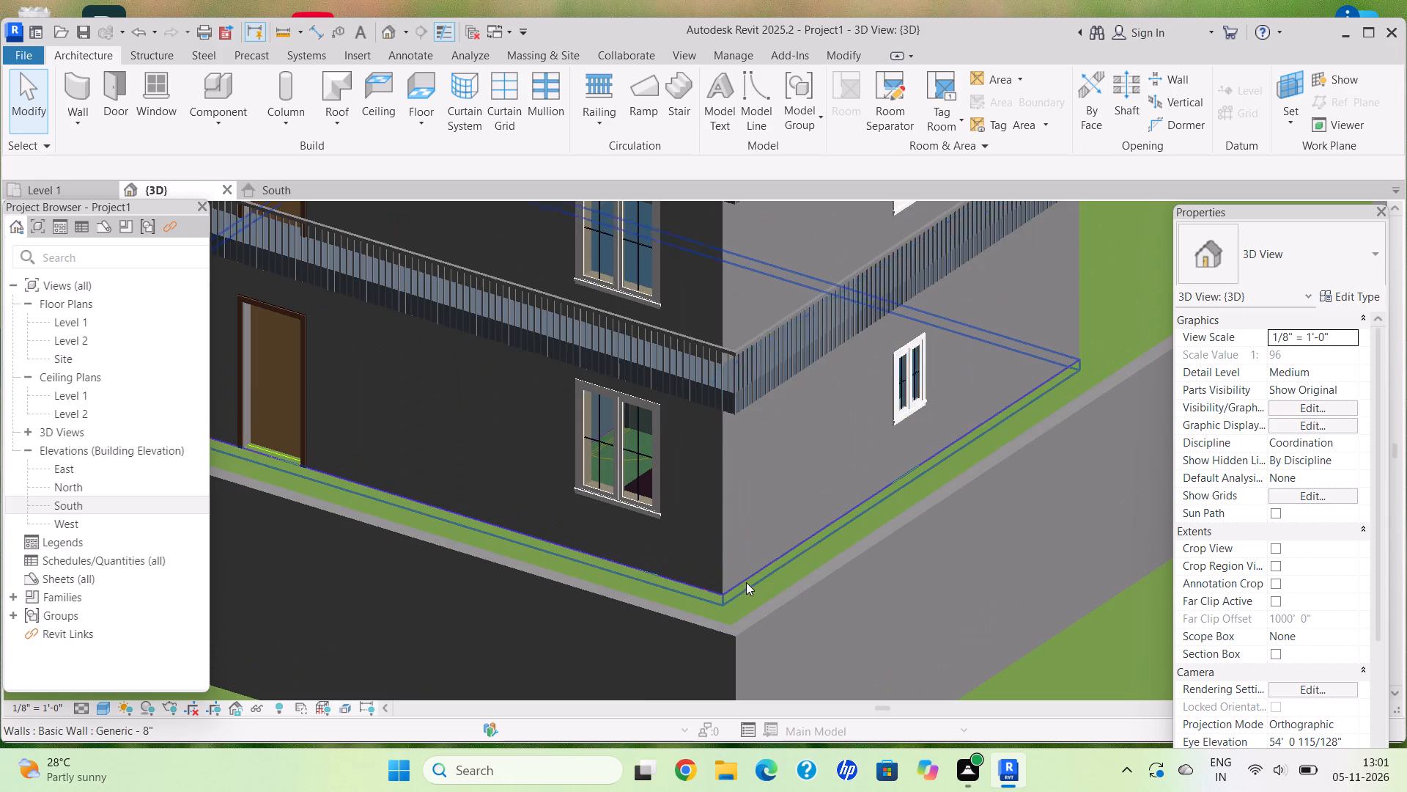
{"action": "left_click", "coordinate": [745, 583]}
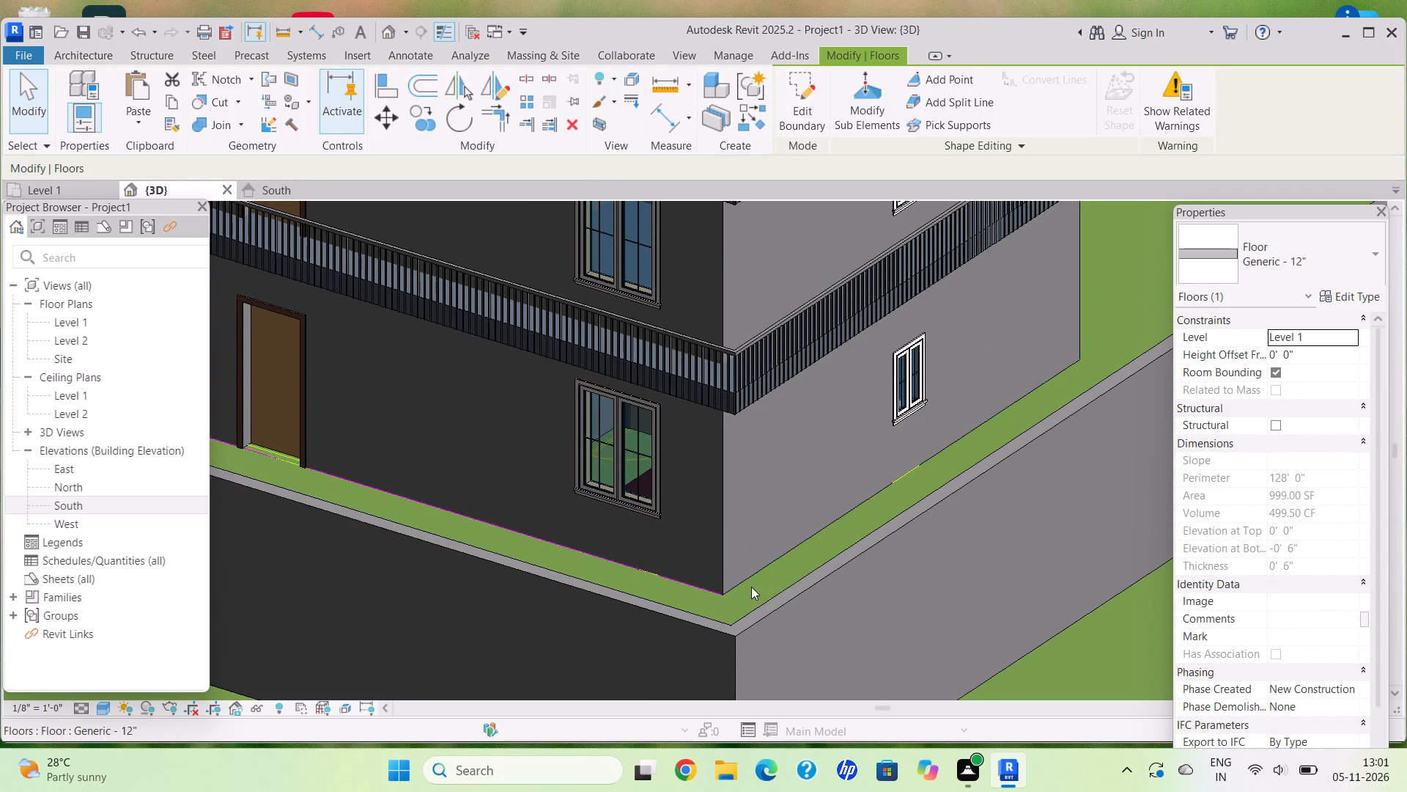
{"action": "left_click", "coordinate": [751, 587]}
{"action": "left_click", "coordinate": [748, 581]}
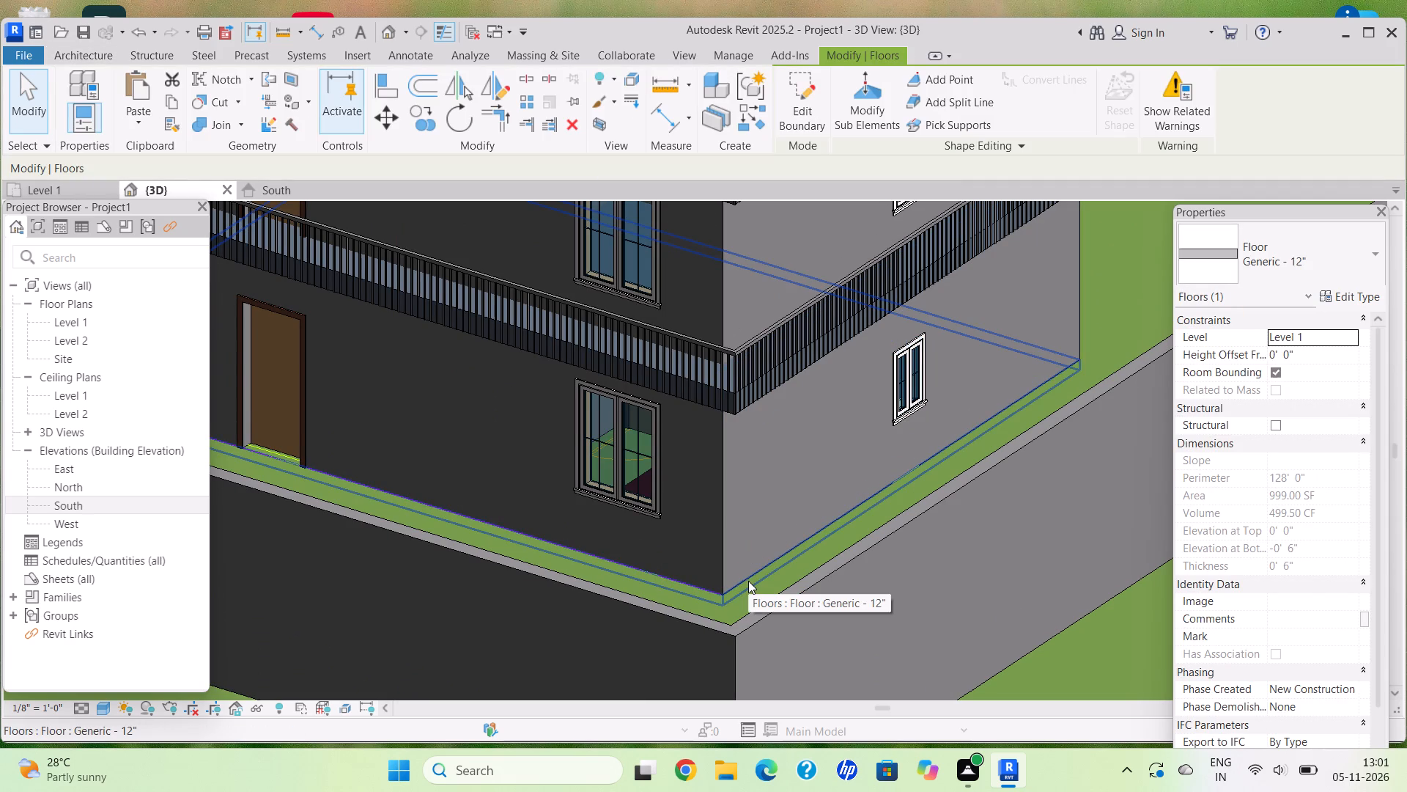
{"action": "left_click", "coordinate": [748, 581]}
{"action": "scroll", "coordinate": [750, 581], "scroll_direction": "down", "scroll_amount": 5}
{"action": "middle_click_drag", "start_coordinate": [749, 579], "coordinate": [771, 600]}
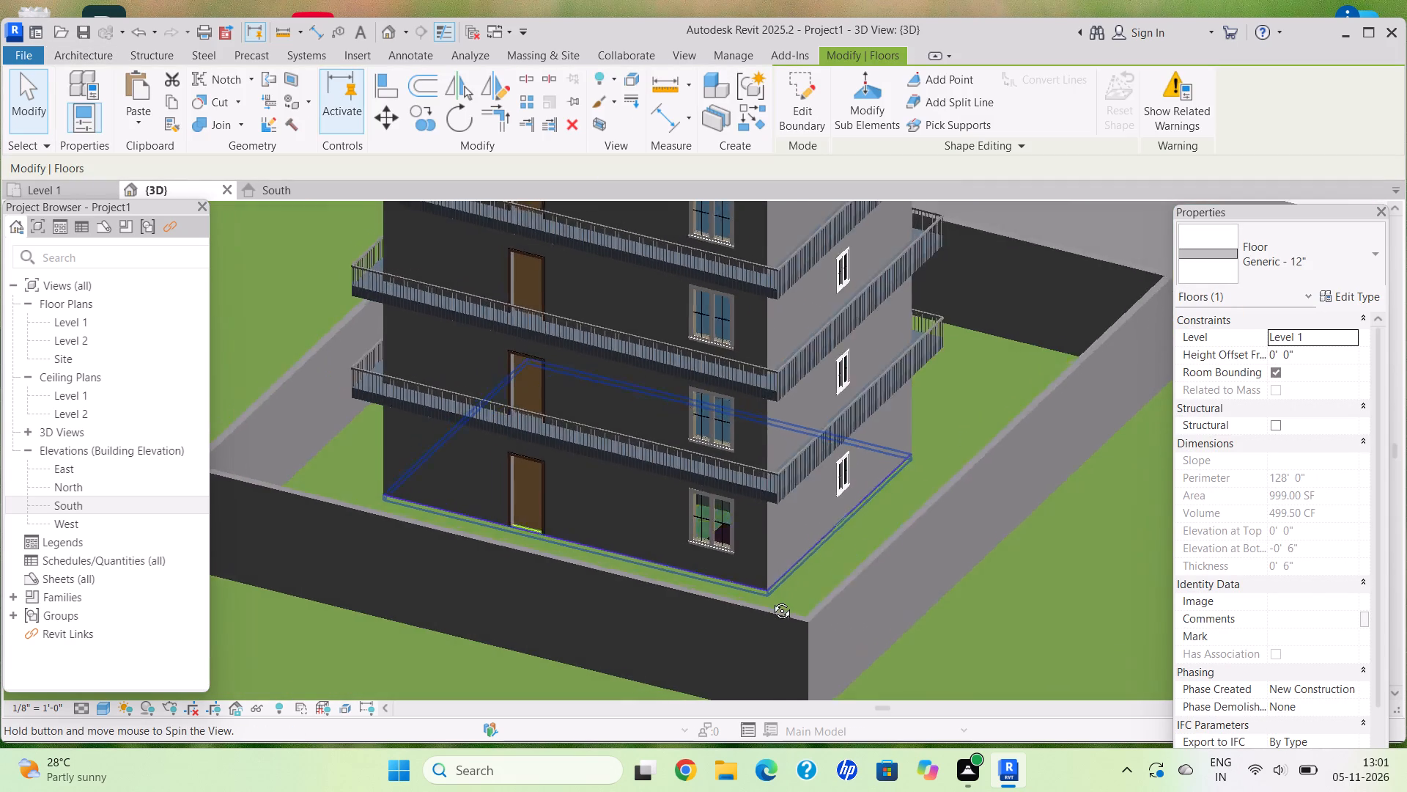
{"action": "middle_click_drag", "start_coordinate": [771, 600], "coordinate": [747, 644]}
{"action": "scroll", "coordinate": [744, 623], "scroll_direction": "up", "scroll_amount": 5}
{"action": "key", "text": "Escape"}
{"action": "scroll", "coordinate": [743, 620], "scroll_direction": "up", "scroll_amount": 2}
{"action": "scroll", "coordinate": [744, 617], "scroll_direction": "down", "scroll_amount": 7}
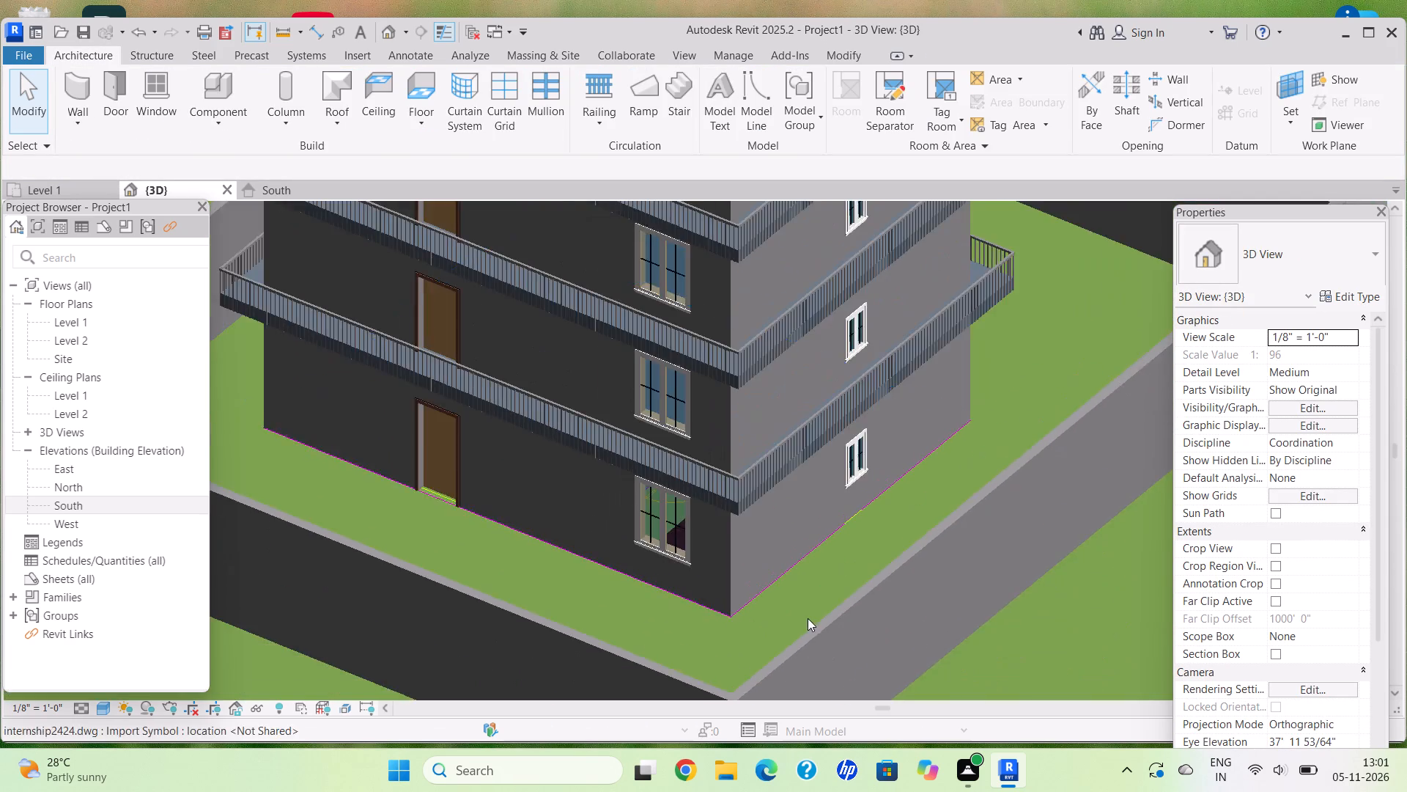
{"action": "scroll", "coordinate": [808, 618], "scroll_direction": "down", "scroll_amount": 6}
{"action": "middle_click_drag", "start_coordinate": [799, 604], "coordinate": [552, 465]}
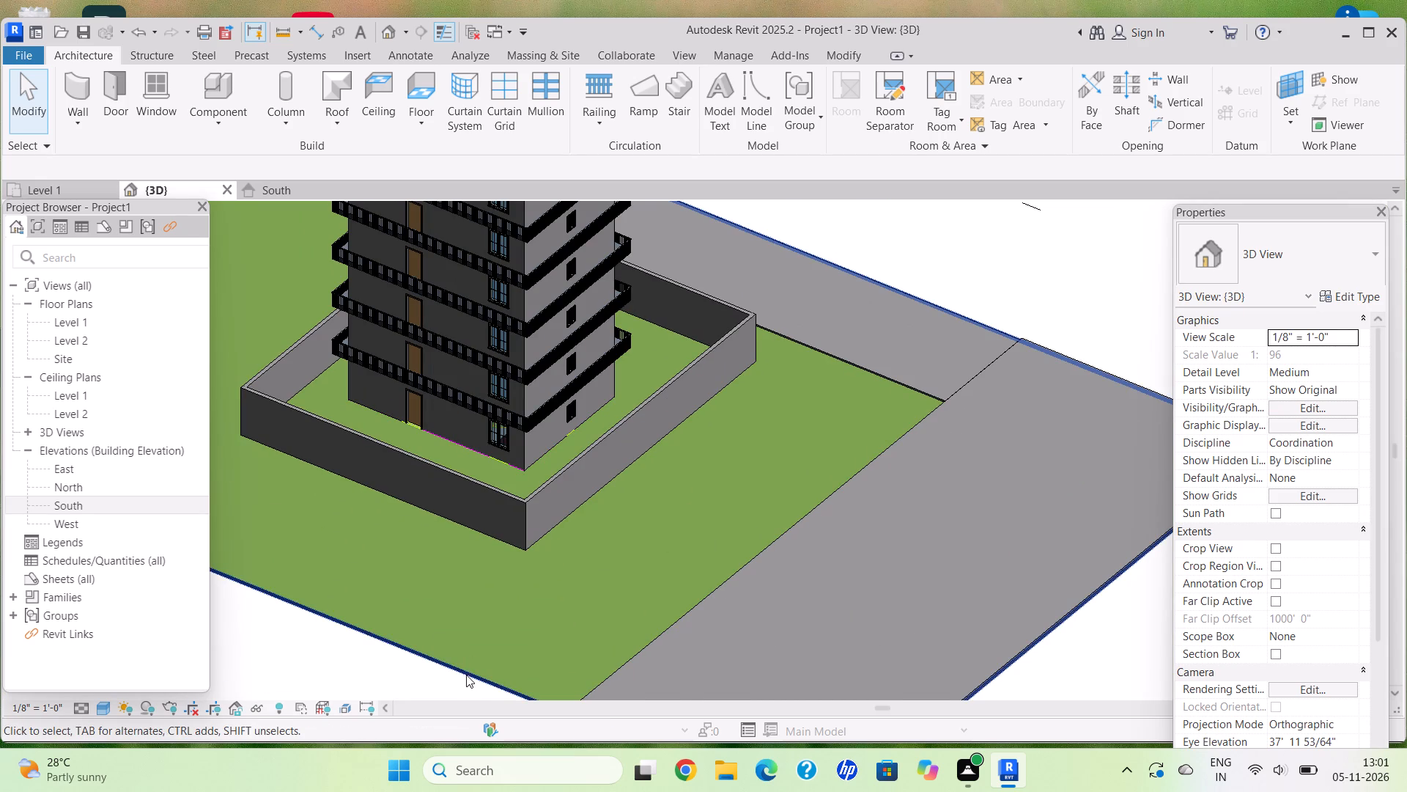
Set the grass toposolid's height offset from Level 1 to -6".
{"action": "left_click", "coordinate": [466, 675]}
{"action": "left_click", "coordinate": [1314, 358]}
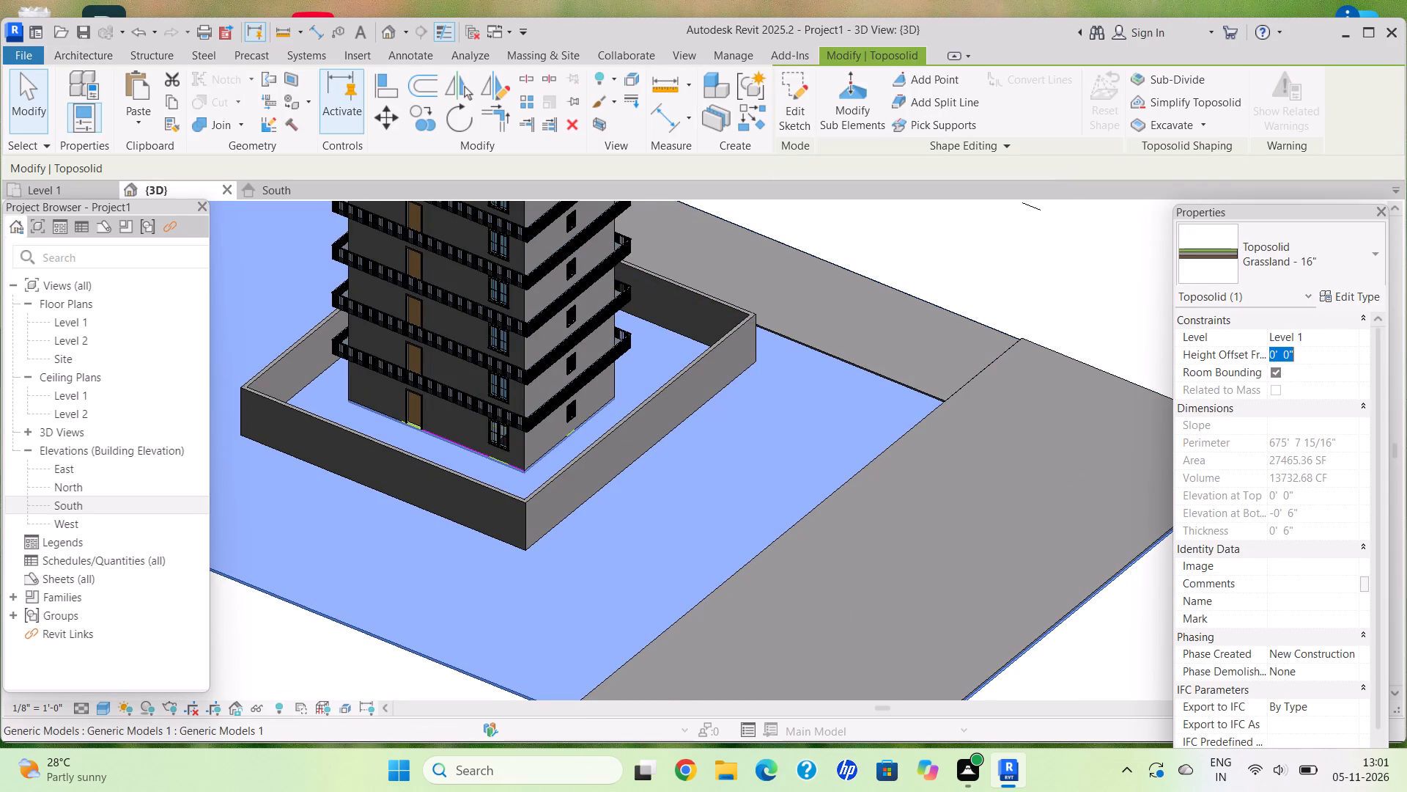
{"action": "key", "text": "BackSpace"}
{"action": "type", "text": "-6"}
{"action": "key", "text": "shift+quotedbl"}
{"action": "key", "text": "Return"}
{"action": "key", "text": "Escape"}
{"action": "key", "text": "Escape"}
Examine the house base and boundary wall in 3D to check the ground floor slab against the lowered grass.
{"action": "scroll", "coordinate": [517, 557], "scroll_direction": "up", "scroll_amount": 6}
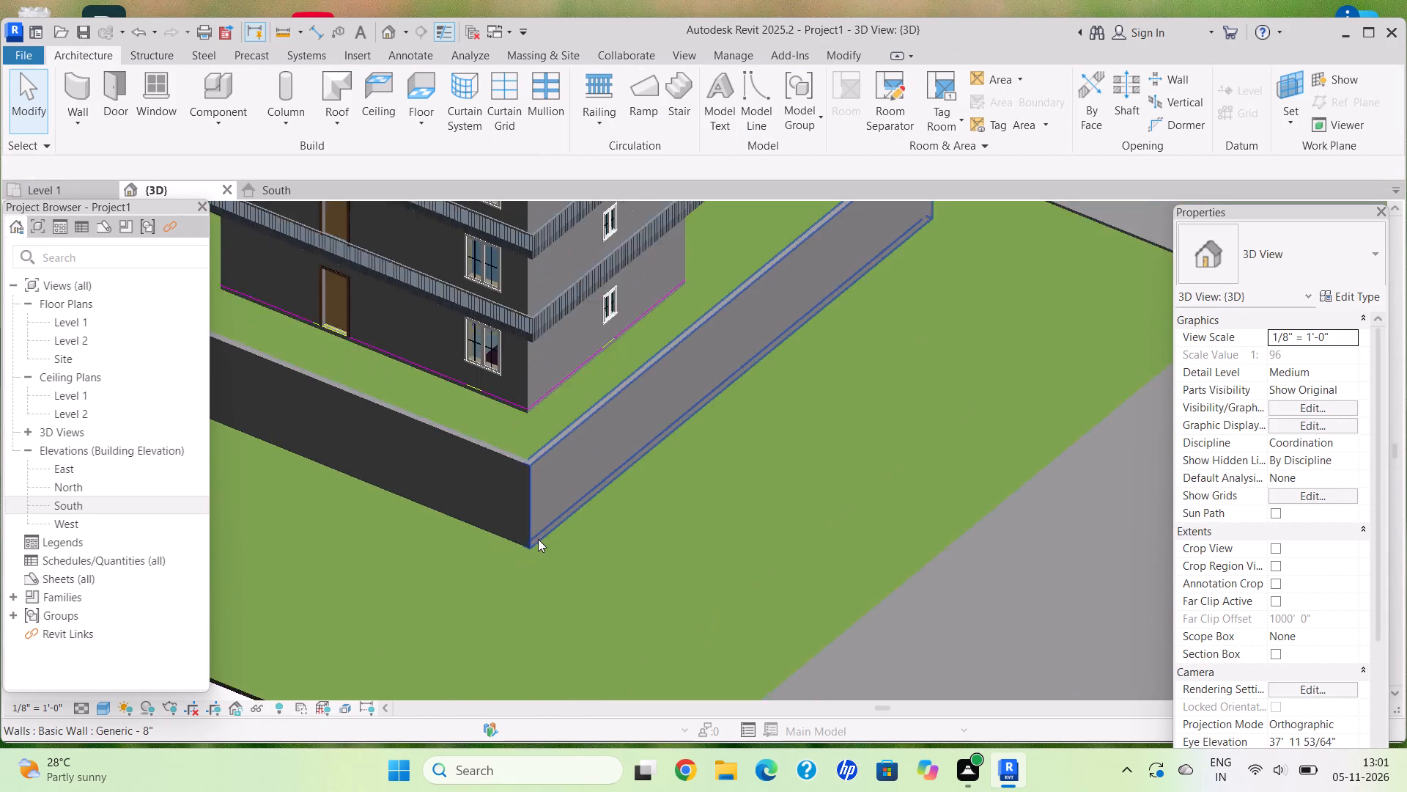
{"action": "scroll", "coordinate": [538, 539], "scroll_direction": "up", "scroll_amount": 3}
{"action": "scroll", "coordinate": [537, 546], "scroll_direction": "down", "scroll_amount": 14}
{"action": "middle_click_drag", "start_coordinate": [516, 477], "coordinate": [573, 378], "text": "shift"}
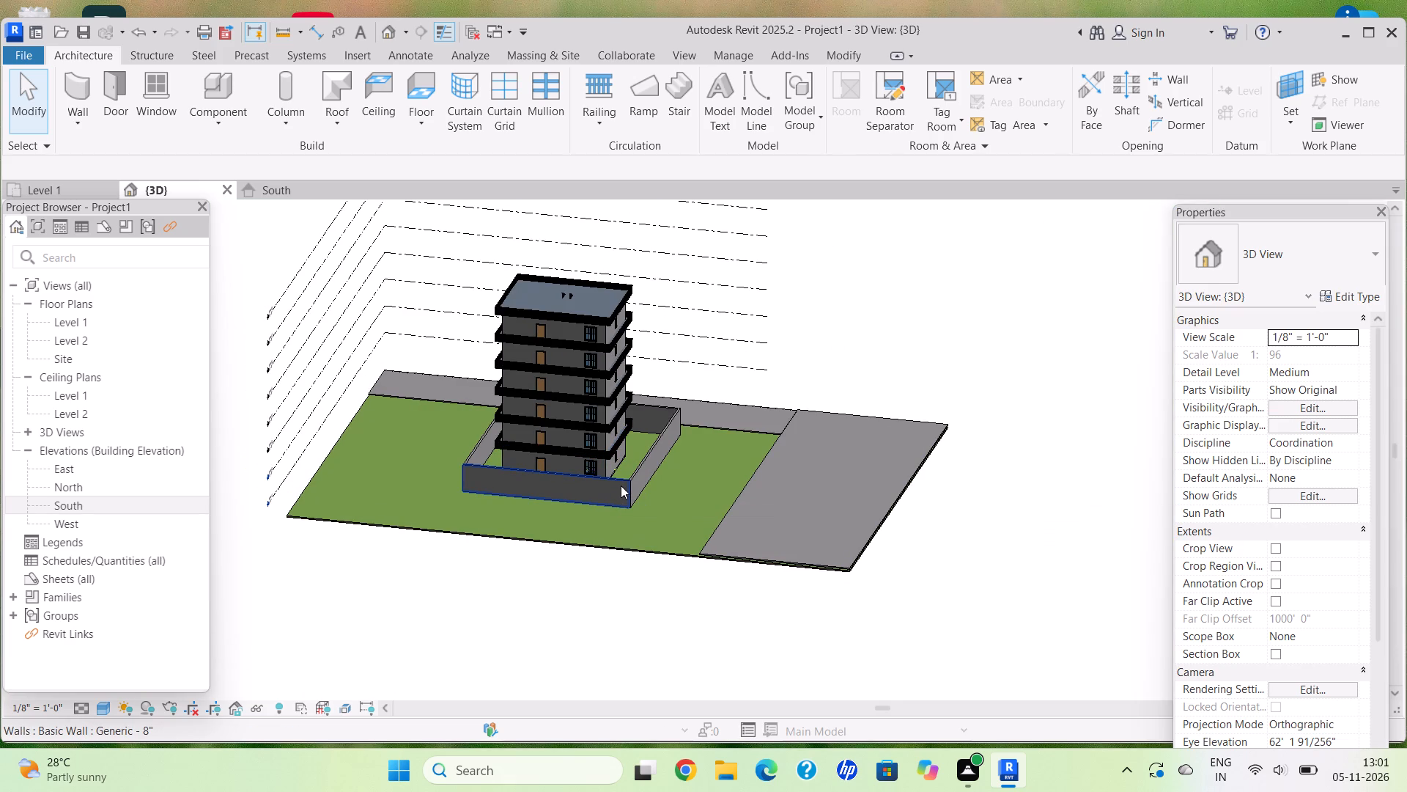
{"action": "middle_click_drag", "start_coordinate": [608, 481], "coordinate": [567, 471], "text": "shift"}
{"action": "key", "text": "Escape"}
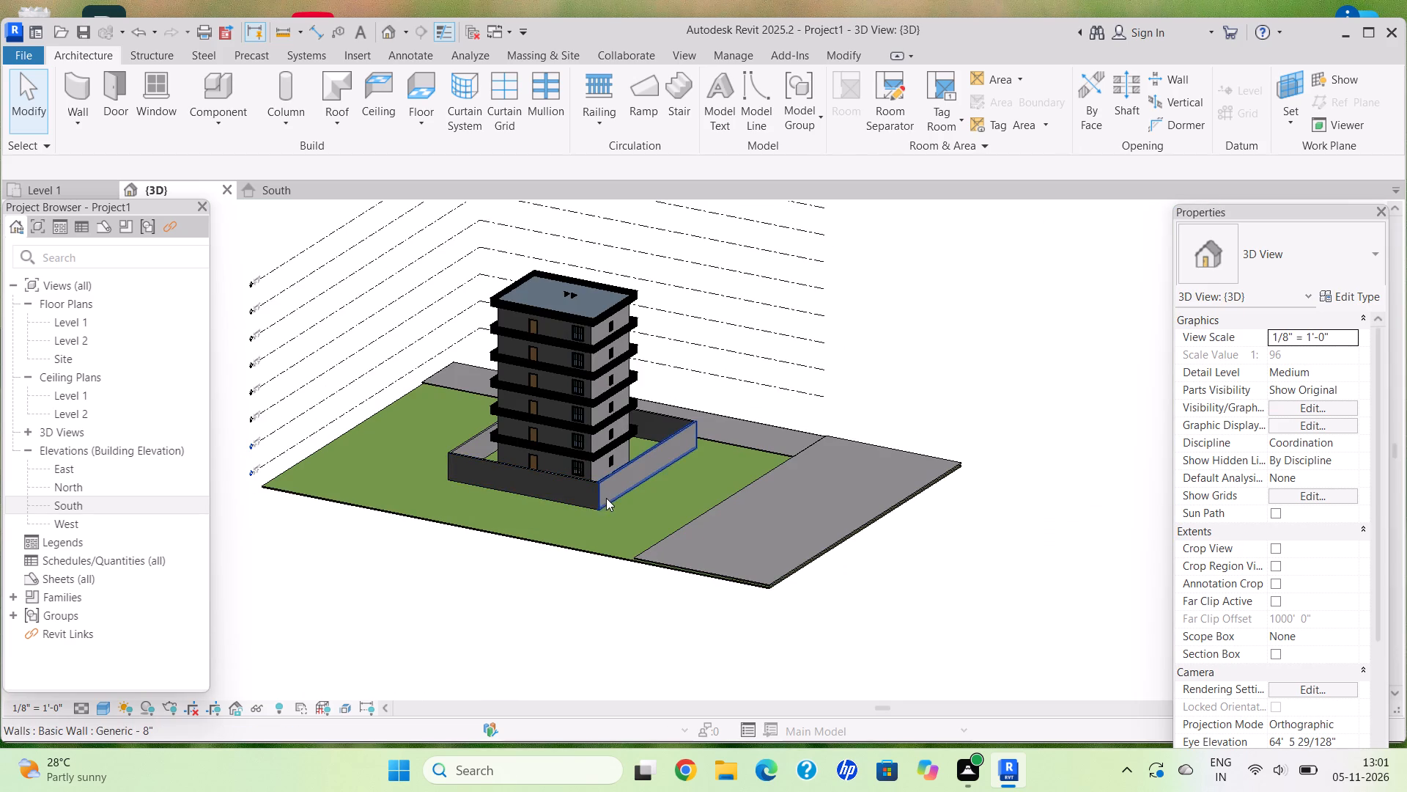
{"action": "middle_click_drag", "start_coordinate": [592, 491], "coordinate": [582, 487], "text": "shift"}
{"action": "scroll", "coordinate": [587, 488], "scroll_direction": "up", "scroll_amount": 13, "text": "shift"}
{"action": "scroll", "coordinate": [584, 516], "scroll_direction": "down", "scroll_amount": 1}
{"action": "scroll", "coordinate": [584, 516], "scroll_direction": "up", "scroll_amount": 1}
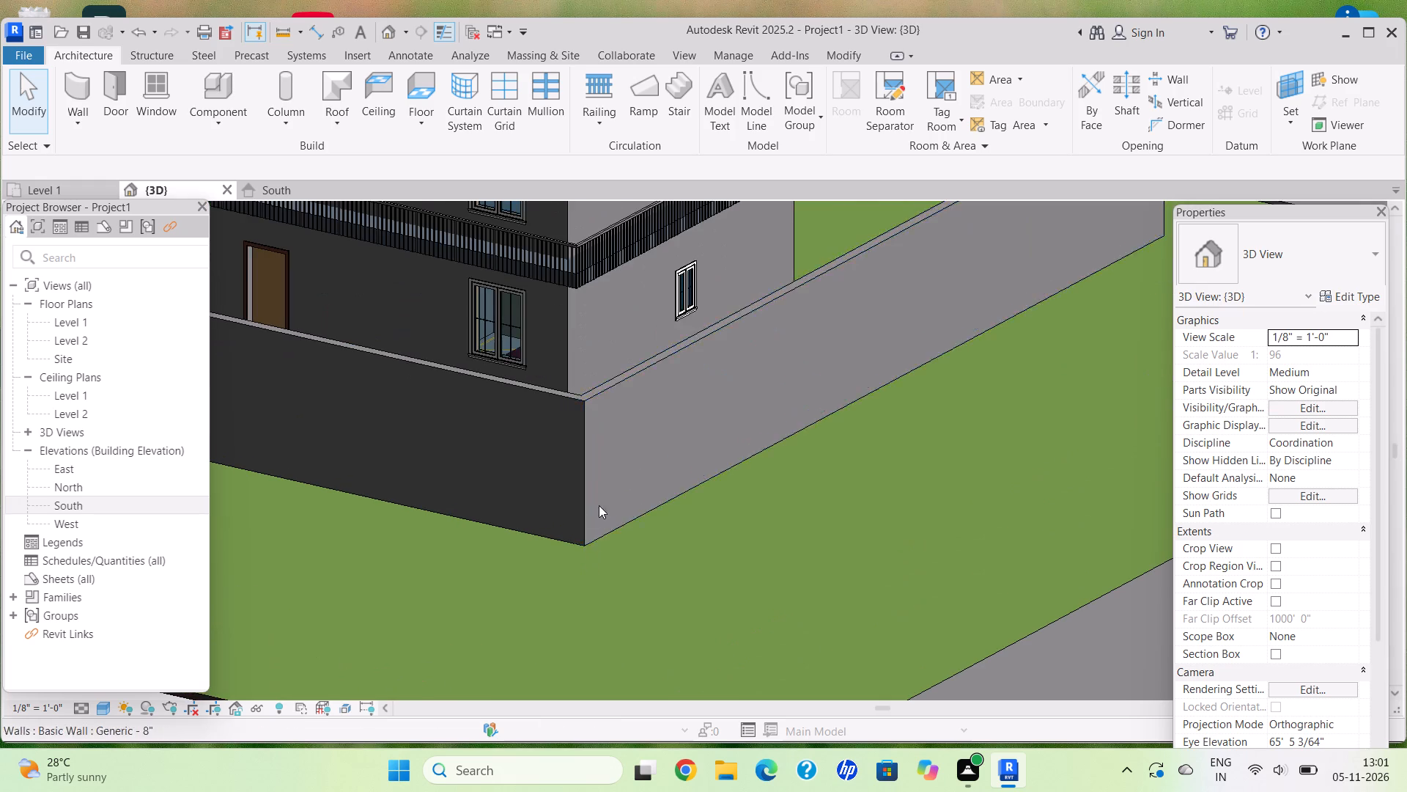
{"action": "scroll", "coordinate": [602, 504], "scroll_direction": "down", "scroll_amount": 5}
{"action": "middle_click_drag", "start_coordinate": [625, 410], "coordinate": [602, 511], "text": "shift"}
{"action": "scroll", "coordinate": [556, 492], "scroll_direction": "up", "scroll_amount": 7}
{"action": "scroll", "coordinate": [569, 505], "scroll_direction": "down", "scroll_amount": 2}
{"action": "scroll", "coordinate": [572, 505], "scroll_direction": "up", "scroll_amount": 3}
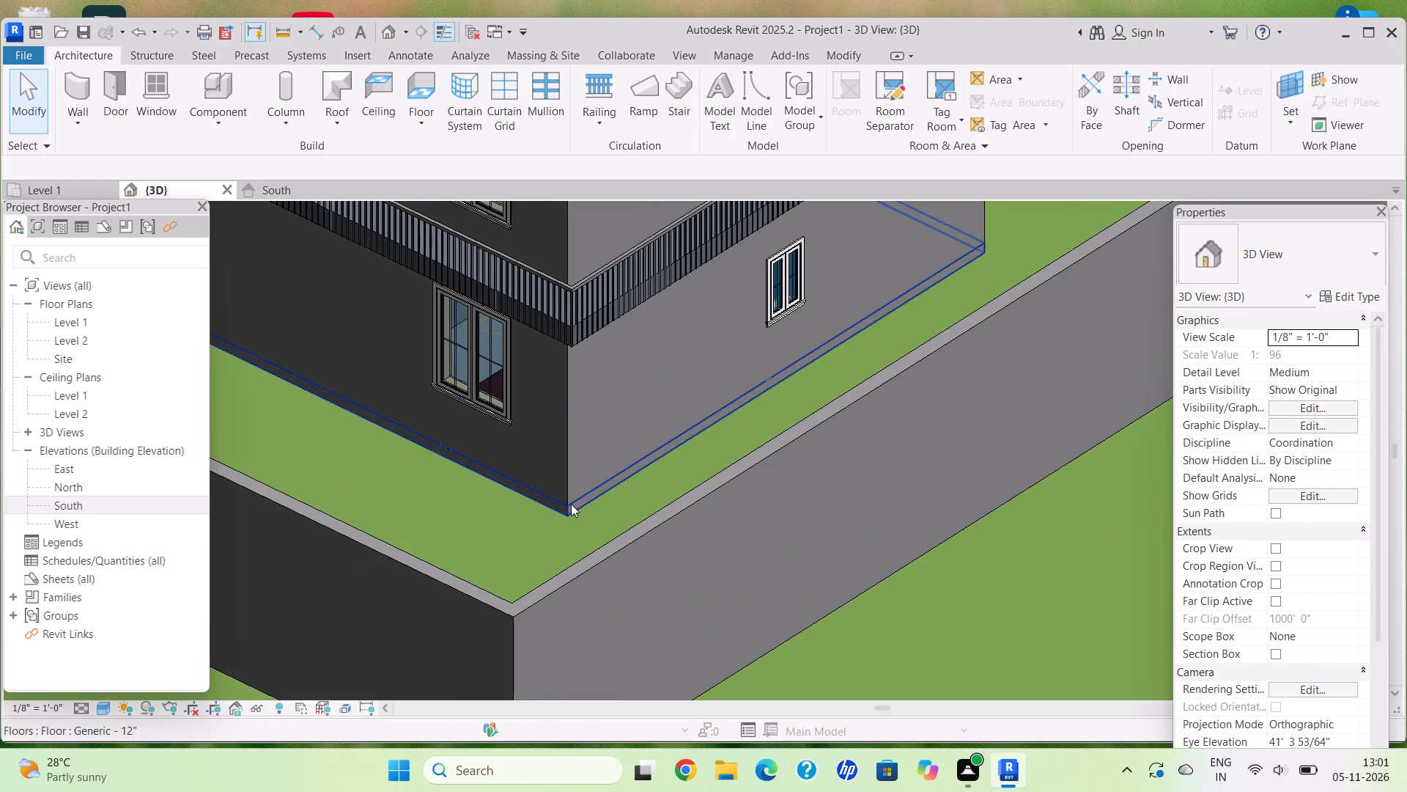
Edit the ground floor's boundary, moving its edge on the single-small-window side out beyond the house to the boundary wall, and finish.
{"action": "left_click", "coordinate": [571, 504]}
{"action": "left_click", "coordinate": [801, 112]}
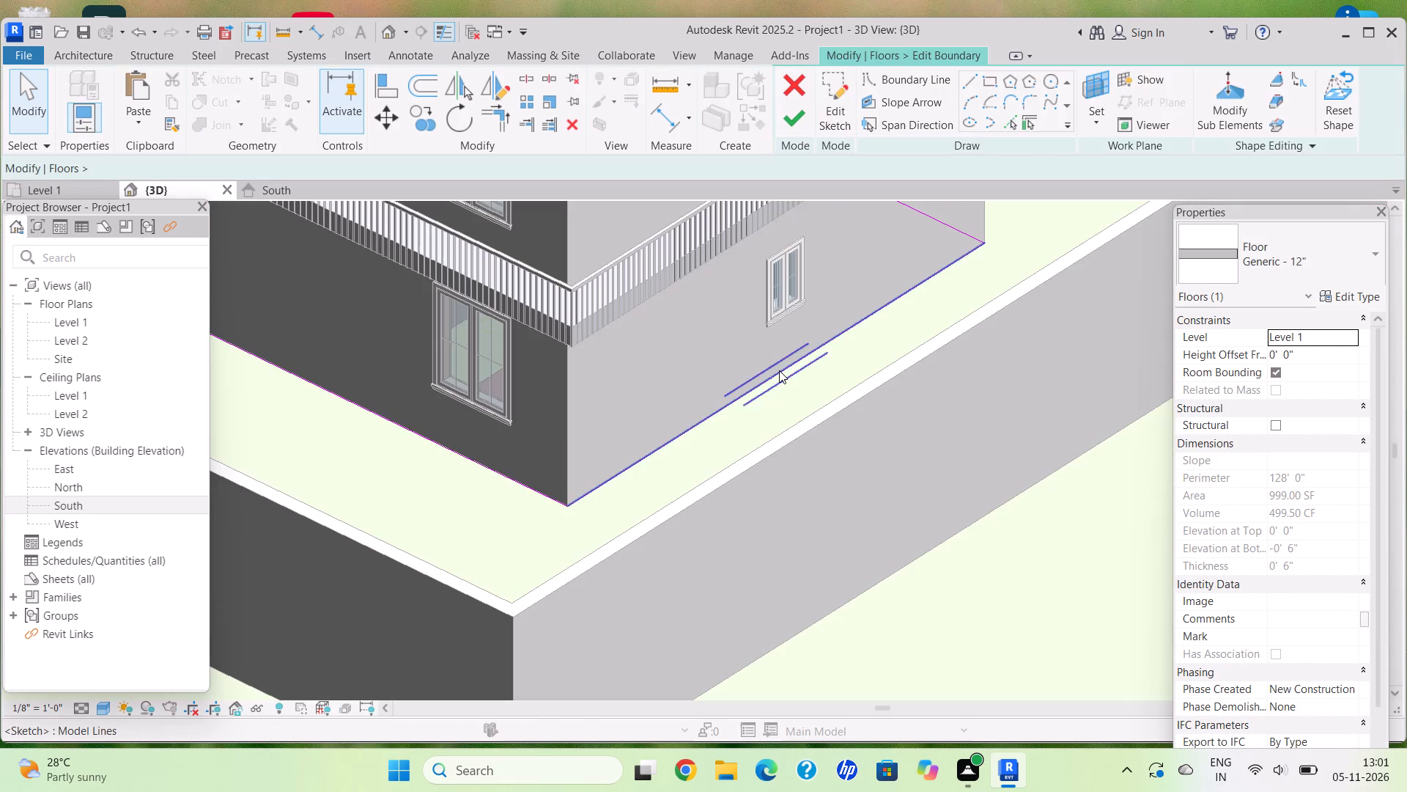
{"action": "left_click_drag", "start_coordinate": [778, 369], "coordinate": [930, 550]}
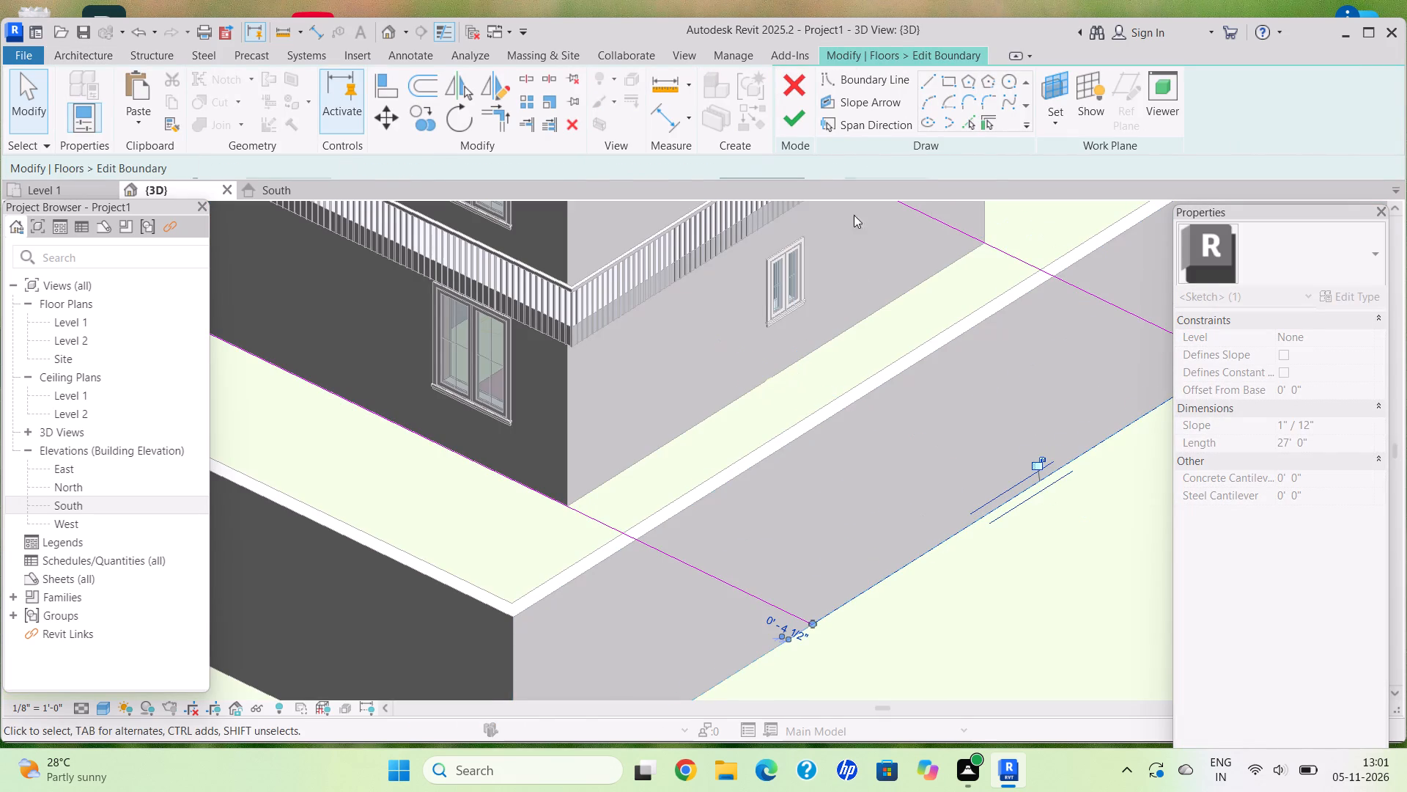
{"action": "left_click", "coordinate": [797, 128]}
Reopen the ground floor's boundary and move its door-side edge out to the boundary wall's outer face.
{"action": "scroll", "coordinate": [757, 302], "scroll_direction": "down", "scroll_amount": 8}
{"action": "middle_click_drag", "start_coordinate": [538, 230], "coordinate": [709, 252]}
{"action": "middle_click", "coordinate": [722, 258], "text": "shift"}
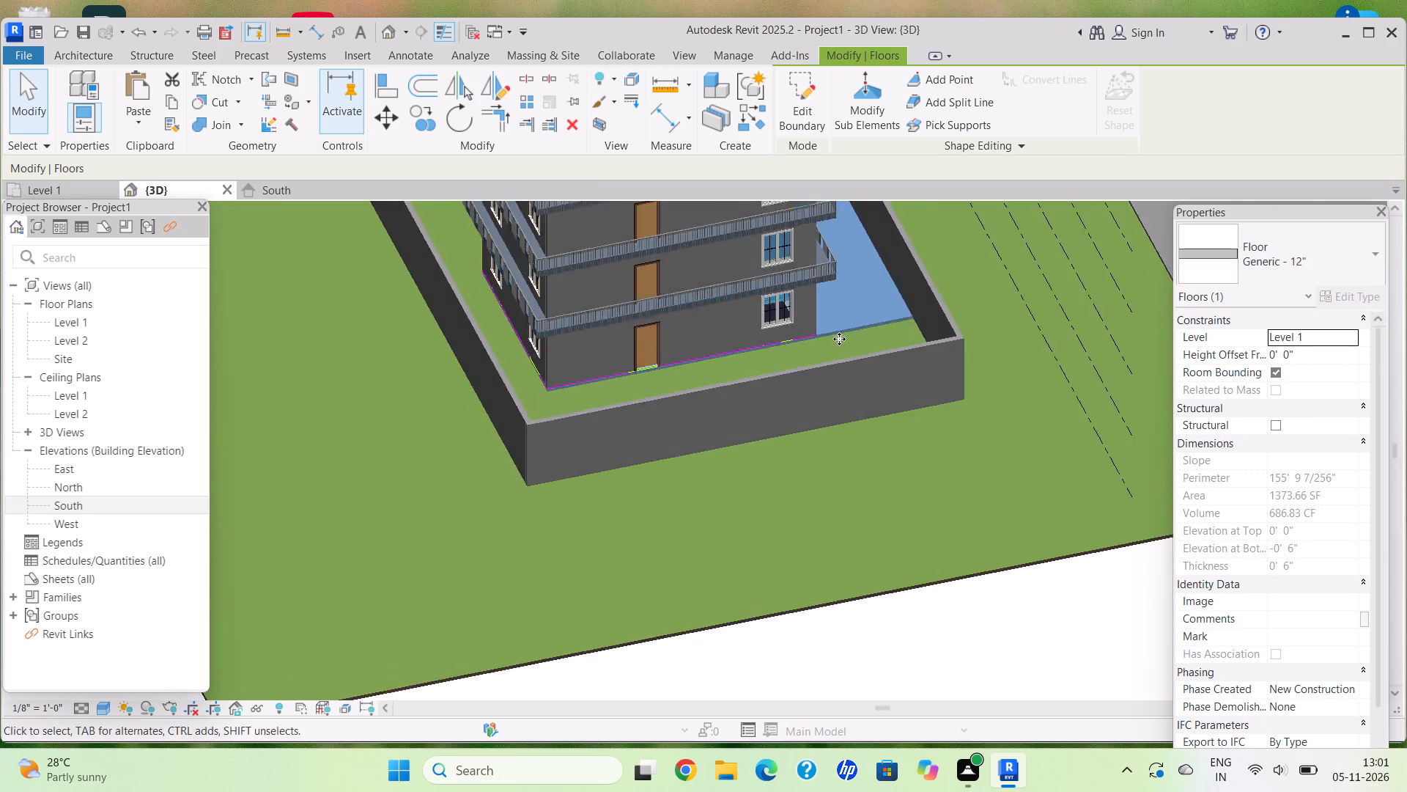
{"action": "scroll", "coordinate": [854, 339], "scroll_direction": "up", "scroll_amount": 3}
{"action": "left_click", "coordinate": [797, 120]}
{"action": "scroll", "coordinate": [847, 353], "scroll_direction": "up", "scroll_amount": 4}
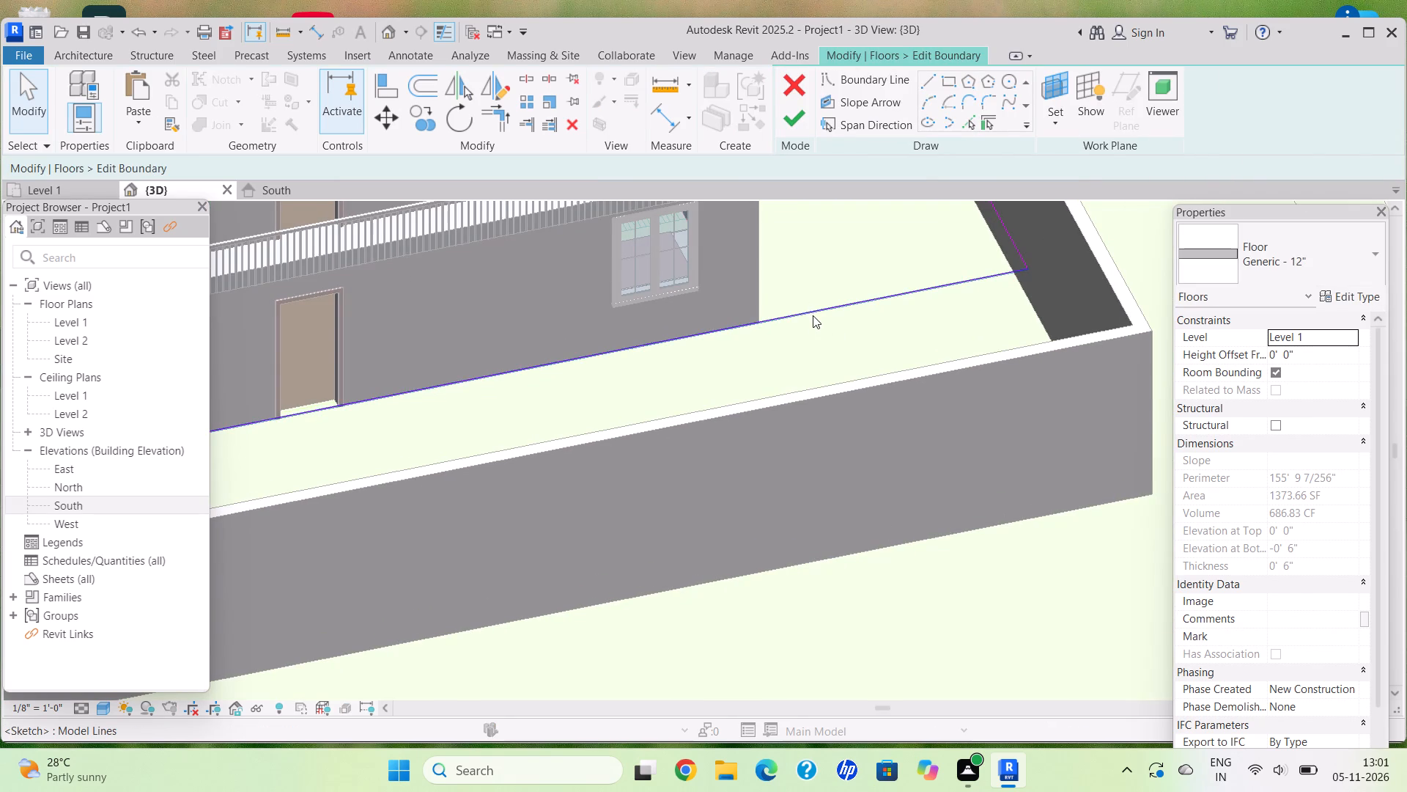
{"action": "left_click_drag", "start_coordinate": [808, 313], "coordinate": [870, 551]}
Move the floor edge on the house's two-window side out to the boundary wall's outer face and finish the sketch.
{"action": "scroll", "coordinate": [805, 515], "scroll_direction": "down", "scroll_amount": 11}
{"action": "middle_click_drag", "start_coordinate": [528, 353], "coordinate": [813, 403], "text": "shift"}
{"action": "scroll", "coordinate": [754, 505], "scroll_direction": "up", "scroll_amount": 1}
{"action": "middle_click_drag", "start_coordinate": [756, 490], "coordinate": [780, 408]}
{"action": "scroll", "coordinate": [745, 493], "scroll_direction": "up", "scroll_amount": 2}
{"action": "middle_click_drag", "start_coordinate": [746, 491], "coordinate": [759, 491], "text": "shift"}
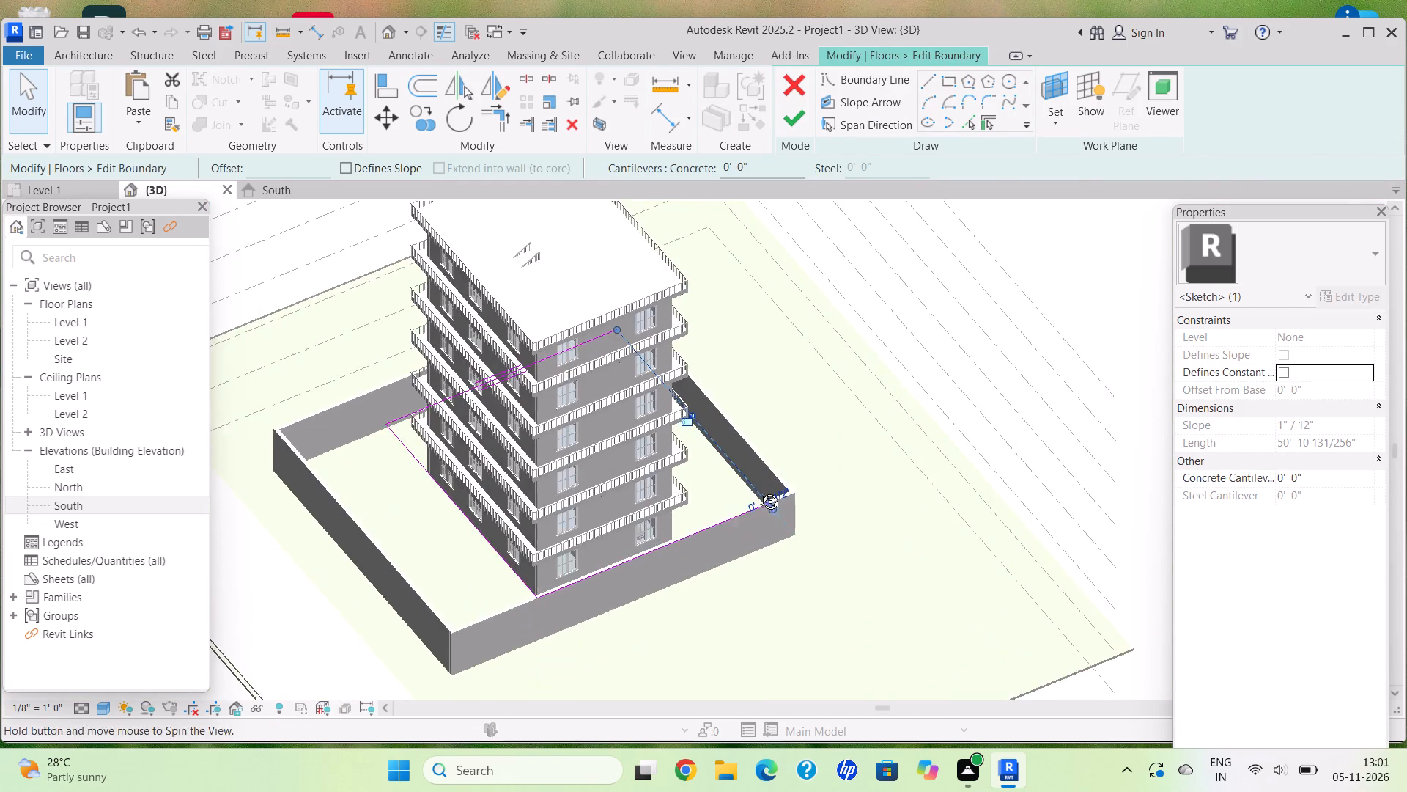
{"action": "middle_click_drag", "start_coordinate": [759, 491], "coordinate": [767, 513], "text": "shift"}
{"action": "middle_click_drag", "start_coordinate": [770, 476], "coordinate": [772, 397]}
{"action": "scroll", "coordinate": [712, 381], "scroll_direction": "up", "scroll_amount": 3}
{"action": "middle_click_drag", "start_coordinate": [721, 439], "coordinate": [709, 342]}
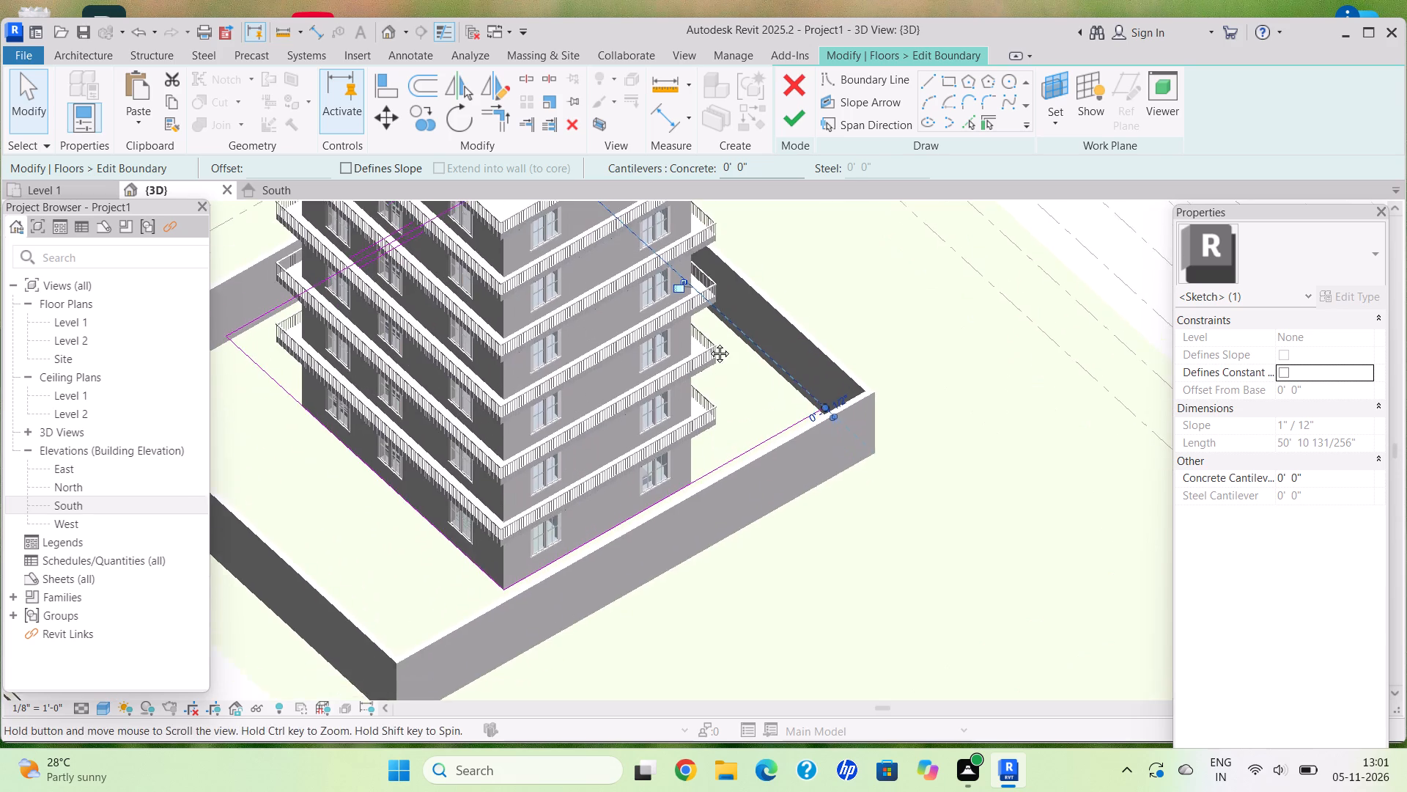
{"action": "middle_click_drag", "start_coordinate": [709, 342], "coordinate": [709, 332]}
{"action": "scroll", "coordinate": [709, 328], "scroll_direction": "down", "scroll_amount": 1}
{"action": "scroll", "coordinate": [710, 463], "scroll_direction": "up", "scroll_amount": 5}
{"action": "left_click_drag", "start_coordinate": [681, 319], "coordinate": [740, 417]}
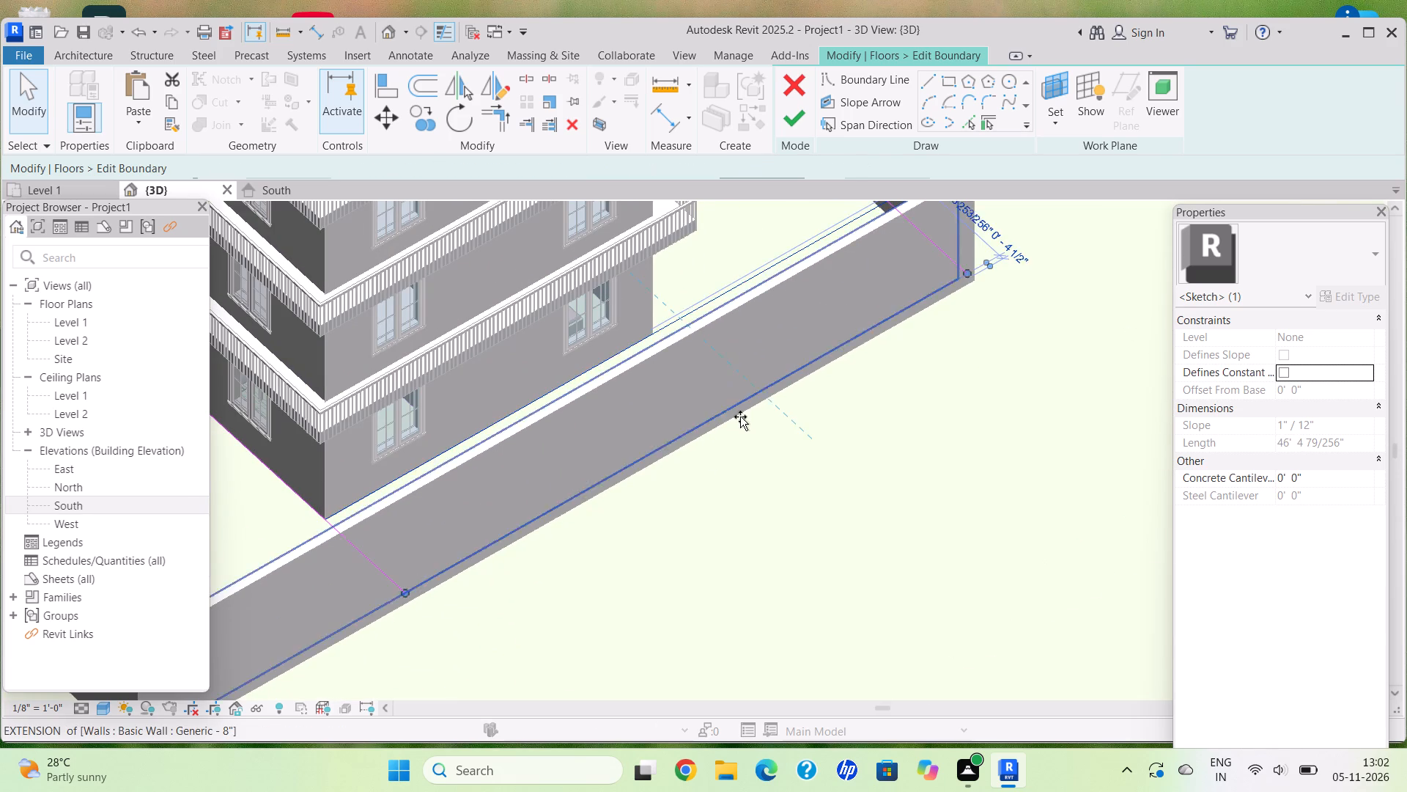
{"action": "left_click_drag", "start_coordinate": [740, 417], "coordinate": [742, 420]}
{"action": "left_click", "coordinate": [800, 113]}
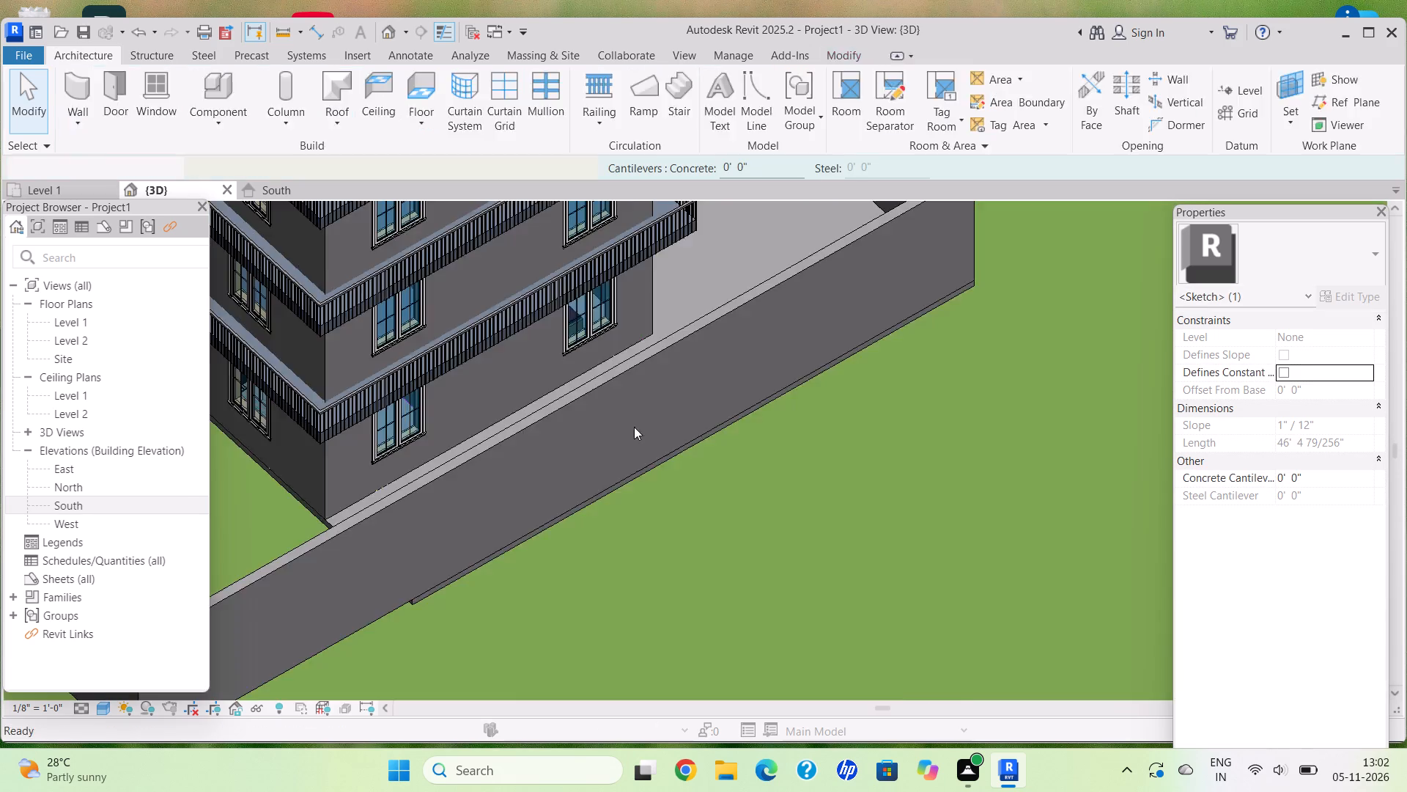
Edit the floor boundary again, moving the edge on the three-window side out to the boundary wall's outer face, and finish.
{"action": "scroll", "coordinate": [639, 459], "scroll_direction": "down", "scroll_amount": 8}
{"action": "middle_click_drag", "start_coordinate": [365, 337], "coordinate": [616, 381], "text": "shift"}
{"action": "left_click", "coordinate": [789, 118]}
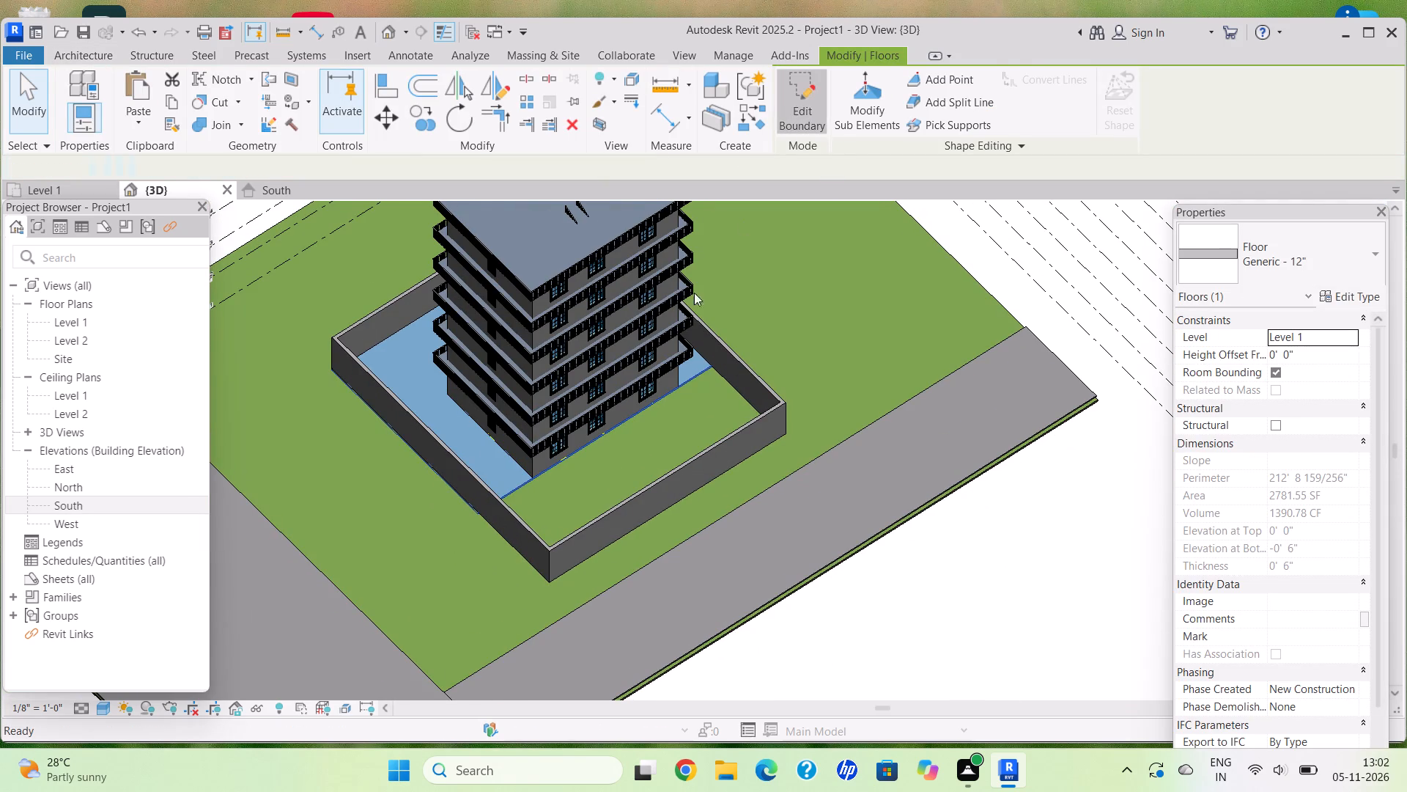
{"action": "scroll", "coordinate": [499, 457], "scroll_direction": "up", "scroll_amount": 4}
{"action": "left_click_drag", "start_coordinate": [531, 502], "coordinate": [660, 628]}
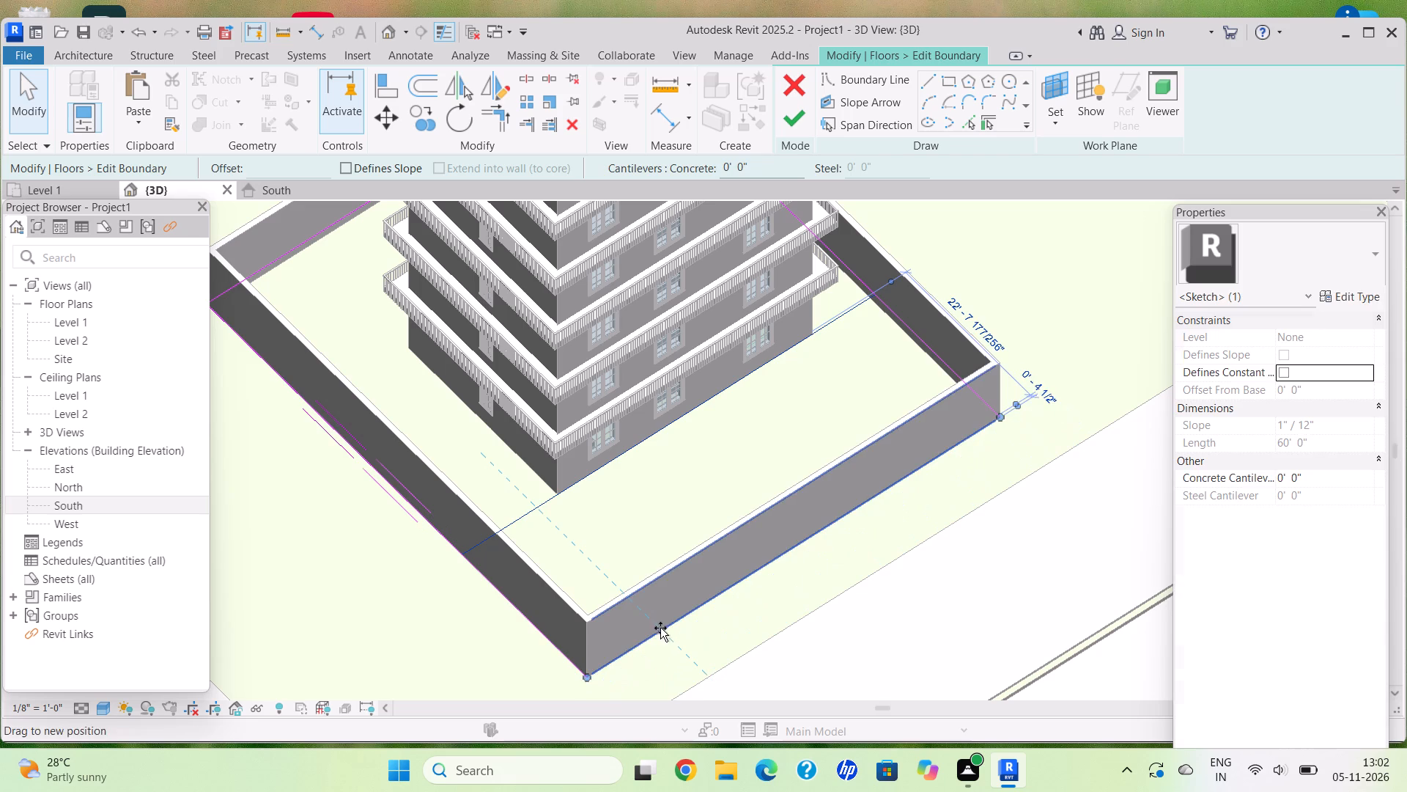
{"action": "left_click_drag", "start_coordinate": [660, 628], "coordinate": [658, 626]}
{"action": "left_click", "coordinate": [797, 113]}
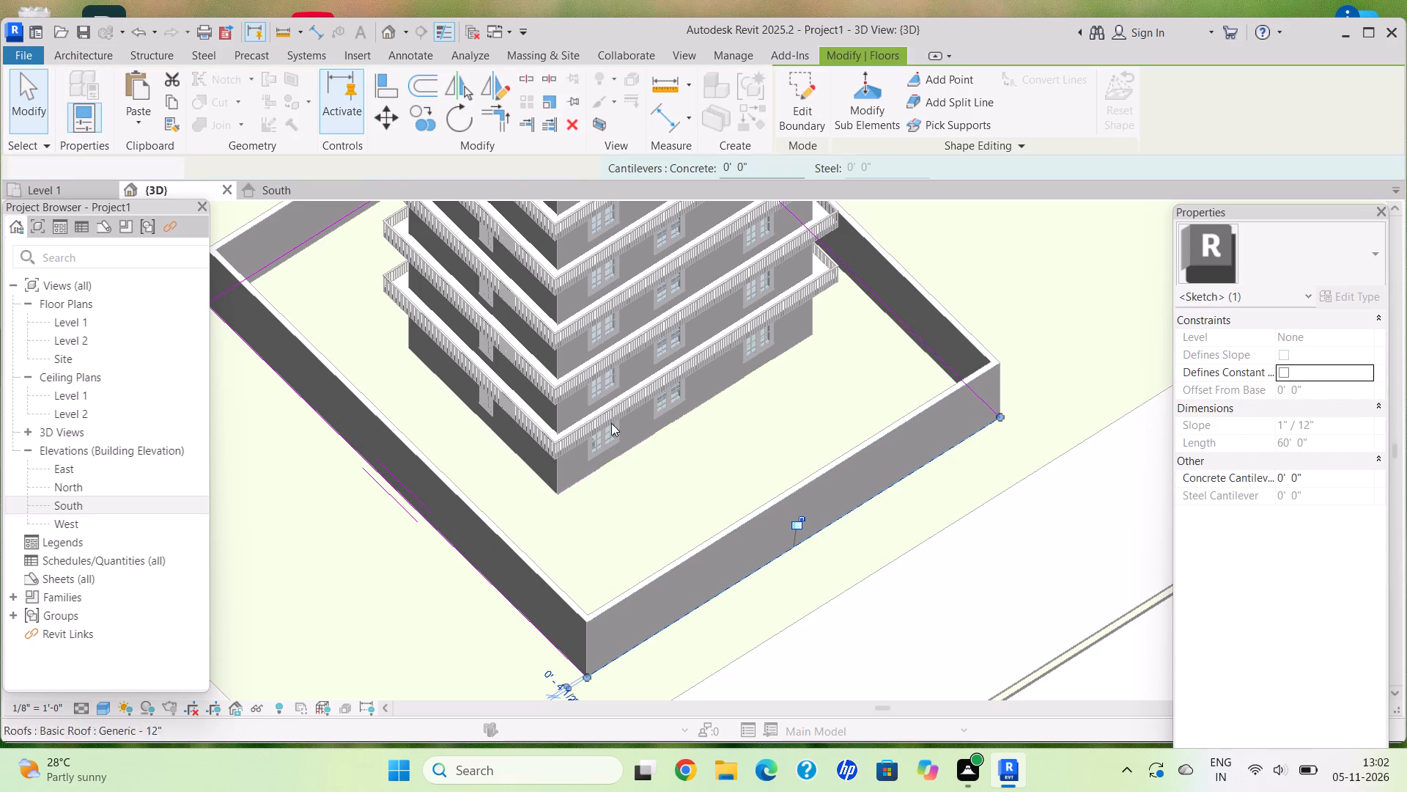
{"action": "scroll", "coordinate": [603, 484], "scroll_direction": "down", "scroll_amount": 7}
{"action": "key", "text": "Escape"}
Set the unconnected height of the boundary wall in front of the house's doors to 5'.
{"action": "middle_click_drag", "start_coordinate": [689, 507], "coordinate": [340, 425], "text": "shift"}
{"action": "middle_click_drag", "start_coordinate": [478, 422], "coordinate": [468, 243], "text": "shift"}
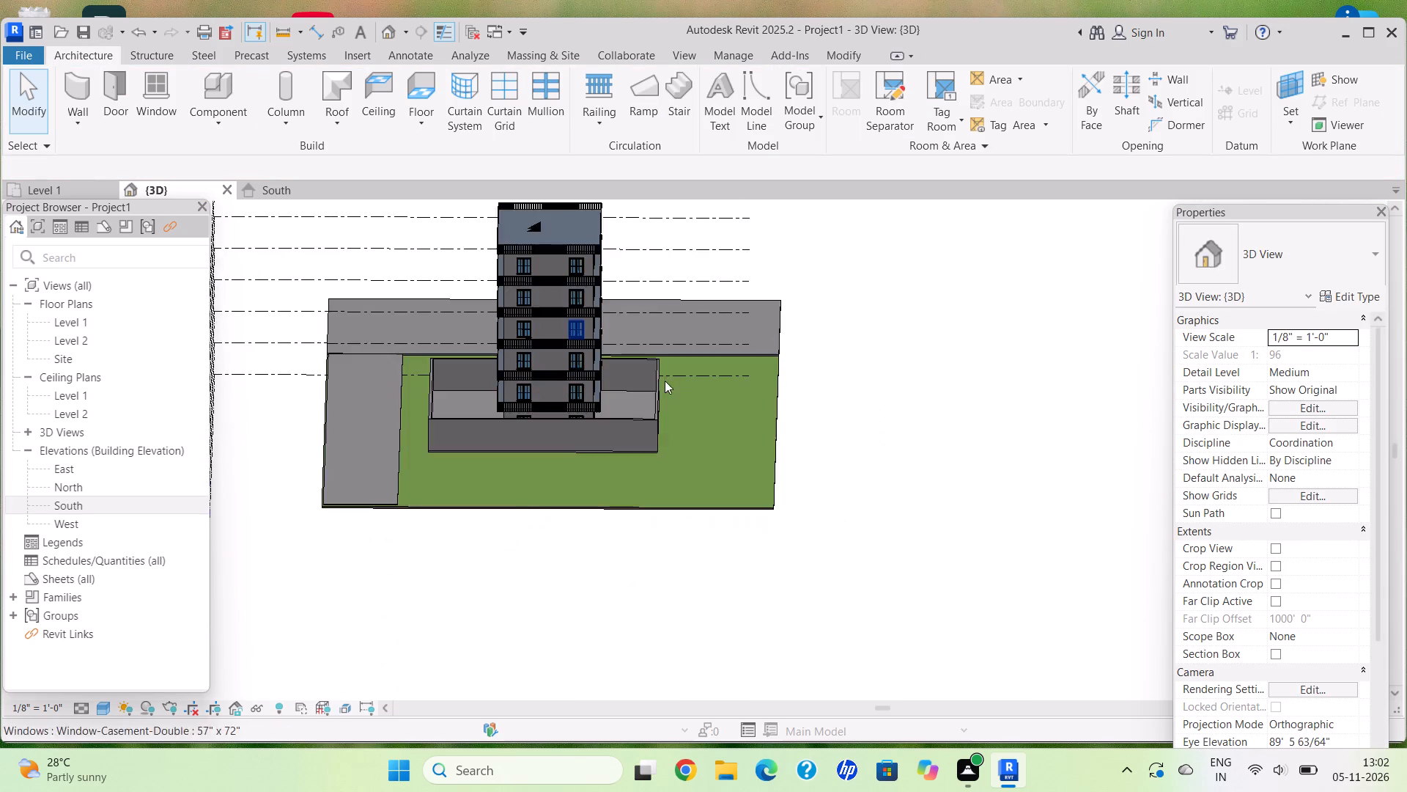
{"action": "middle_click_drag", "start_coordinate": [665, 389], "coordinate": [457, 394], "text": "shift"}
{"action": "middle_click_drag", "start_coordinate": [501, 395], "coordinate": [445, 395], "text": "shift"}
{"action": "middle_click", "coordinate": [567, 399], "text": "shift"}
{"action": "scroll", "coordinate": [642, 412], "scroll_direction": "up", "scroll_amount": 8}
{"action": "key", "text": "Escape"}
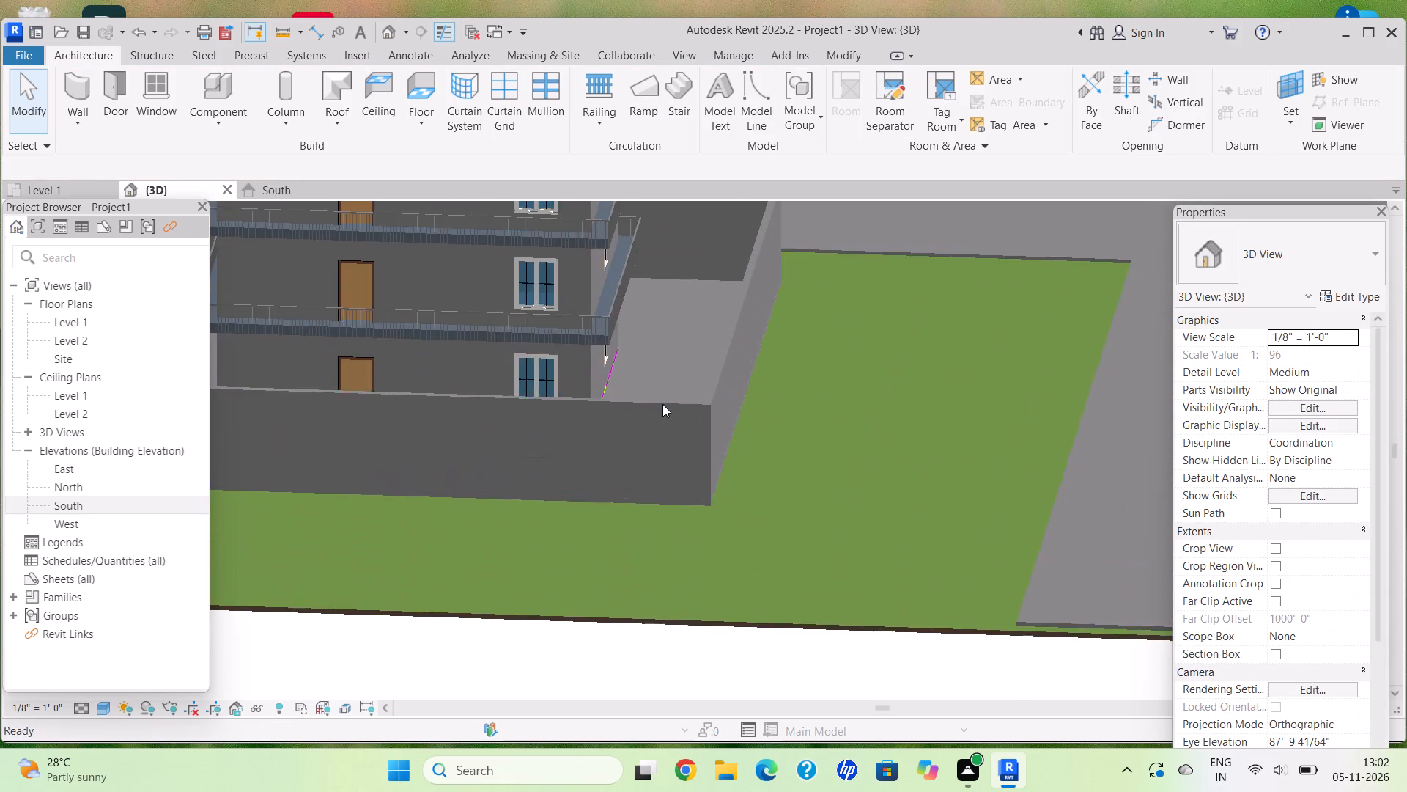
{"action": "left_click", "coordinate": [664, 403]}
{"action": "left_click", "coordinate": [1330, 445]}
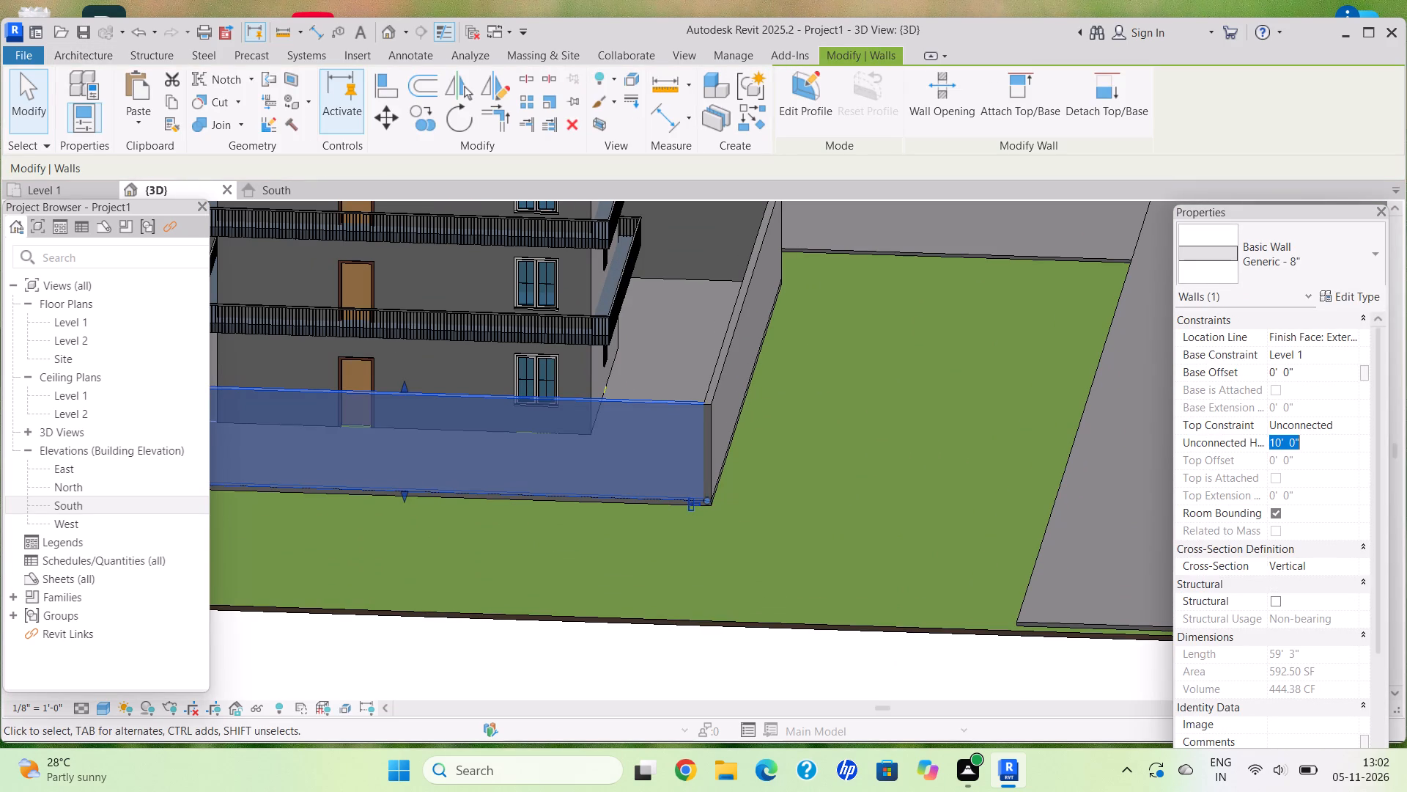
{"action": "key", "text": "BackSpace"}
{"action": "type", "text": "5'"}
{"action": "key", "text": "Return"}
{"action": "scroll", "coordinate": [698, 510], "scroll_direction": "down", "scroll_amount": 3}
{"action": "middle_click_drag", "start_coordinate": [712, 503], "coordinate": [731, 518]}
{"action": "key", "text": "Escape"}
{"action": "key", "text": "Escape"}
Set the unconnected height of the adjoining boundary wall on the small-window side to 5'.
{"action": "left_click", "coordinate": [725, 455]}
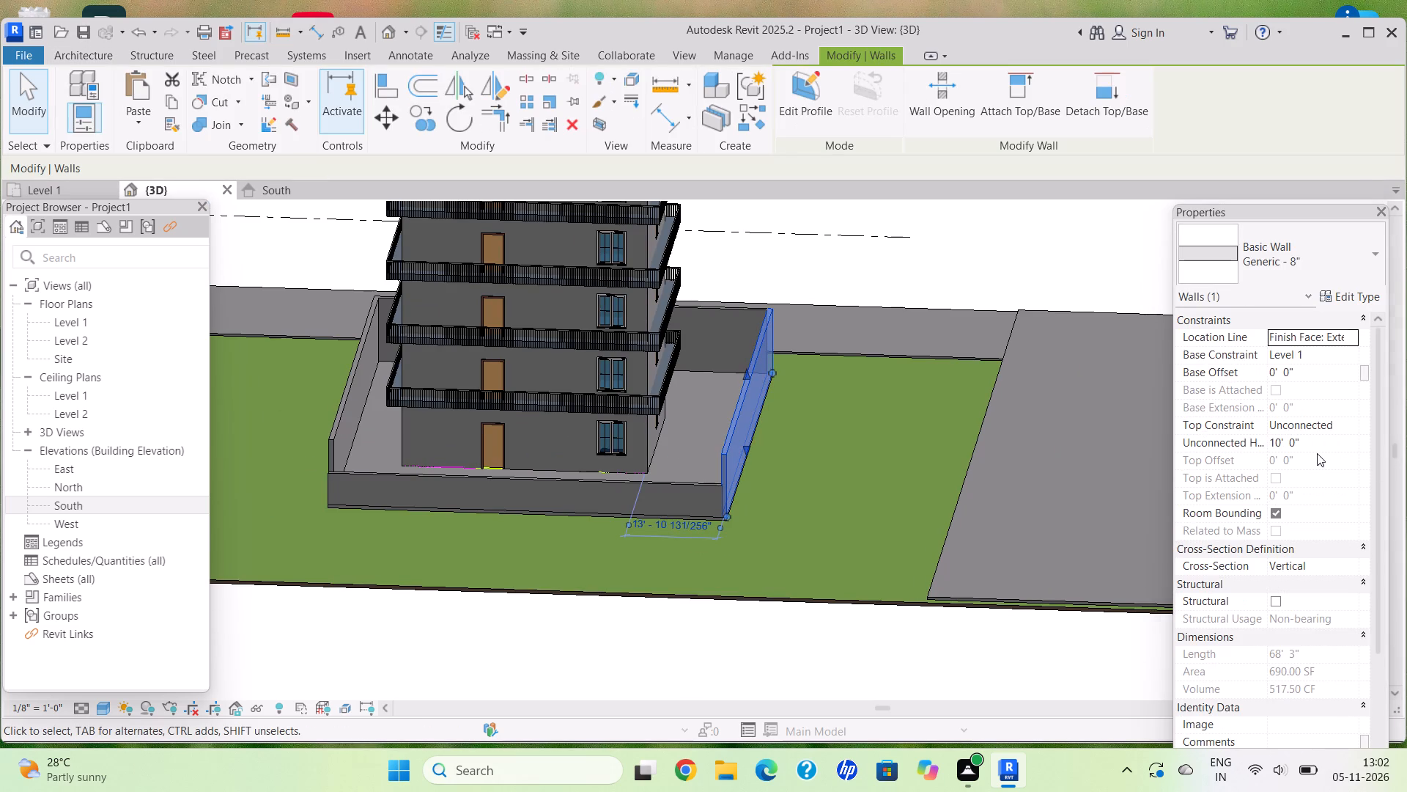
{"action": "left_click", "coordinate": [1317, 453]}
{"action": "left_click", "coordinate": [1330, 434]}
{"action": "left_click", "coordinate": [1328, 444]}
{"action": "key", "text": "BackSpace"}
{"action": "key", "text": "5"}
{"action": "key", "text": "Return"}
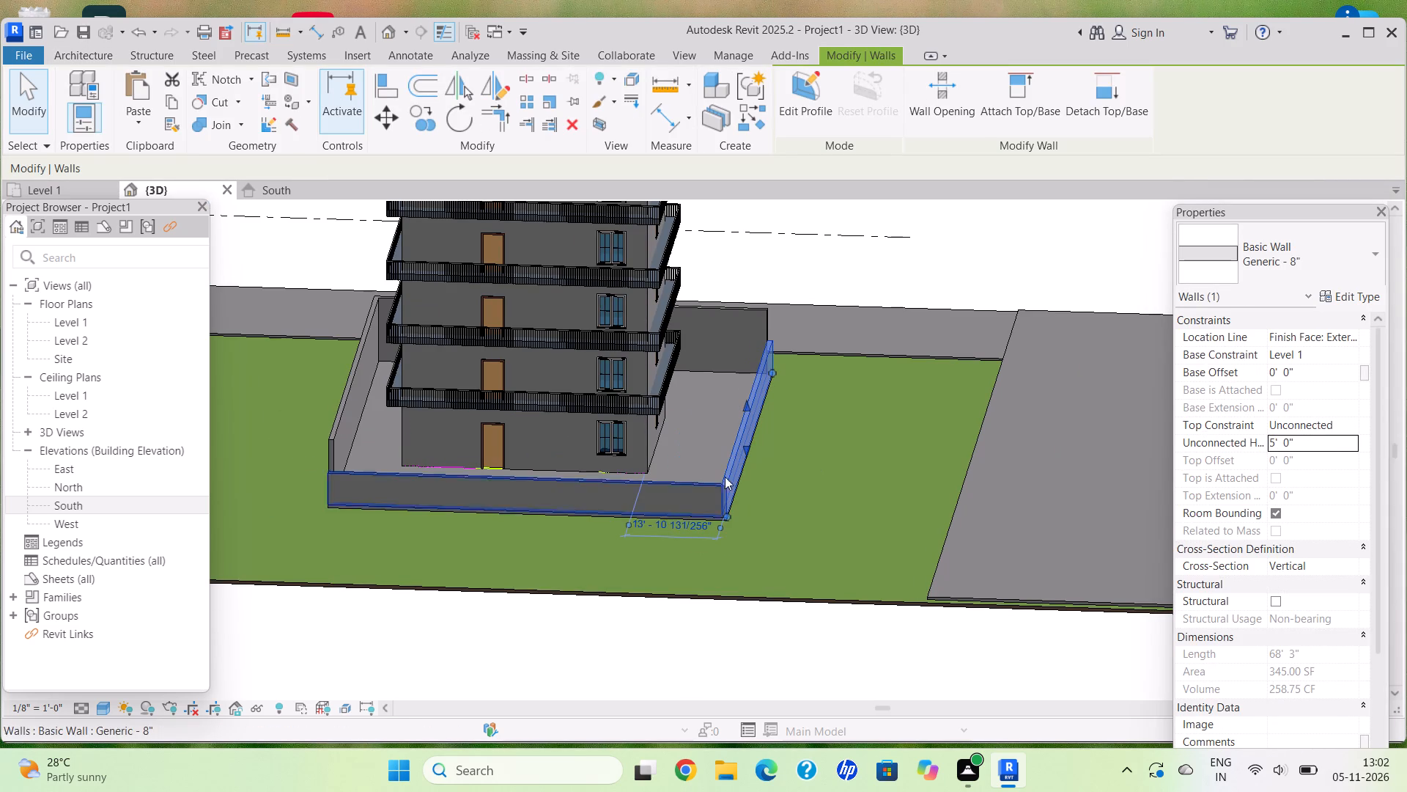
{"action": "key", "text": "Escape"}
Set the unconnected height of the boundary wall behind the house, opposite the door side, to 5'.
{"action": "middle_click_drag", "start_coordinate": [813, 441], "coordinate": [627, 518], "text": "shift"}
{"action": "middle_click_drag", "start_coordinate": [670, 509], "coordinate": [773, 509]}
{"action": "middle_click_drag", "start_coordinate": [767, 507], "coordinate": [749, 496]}
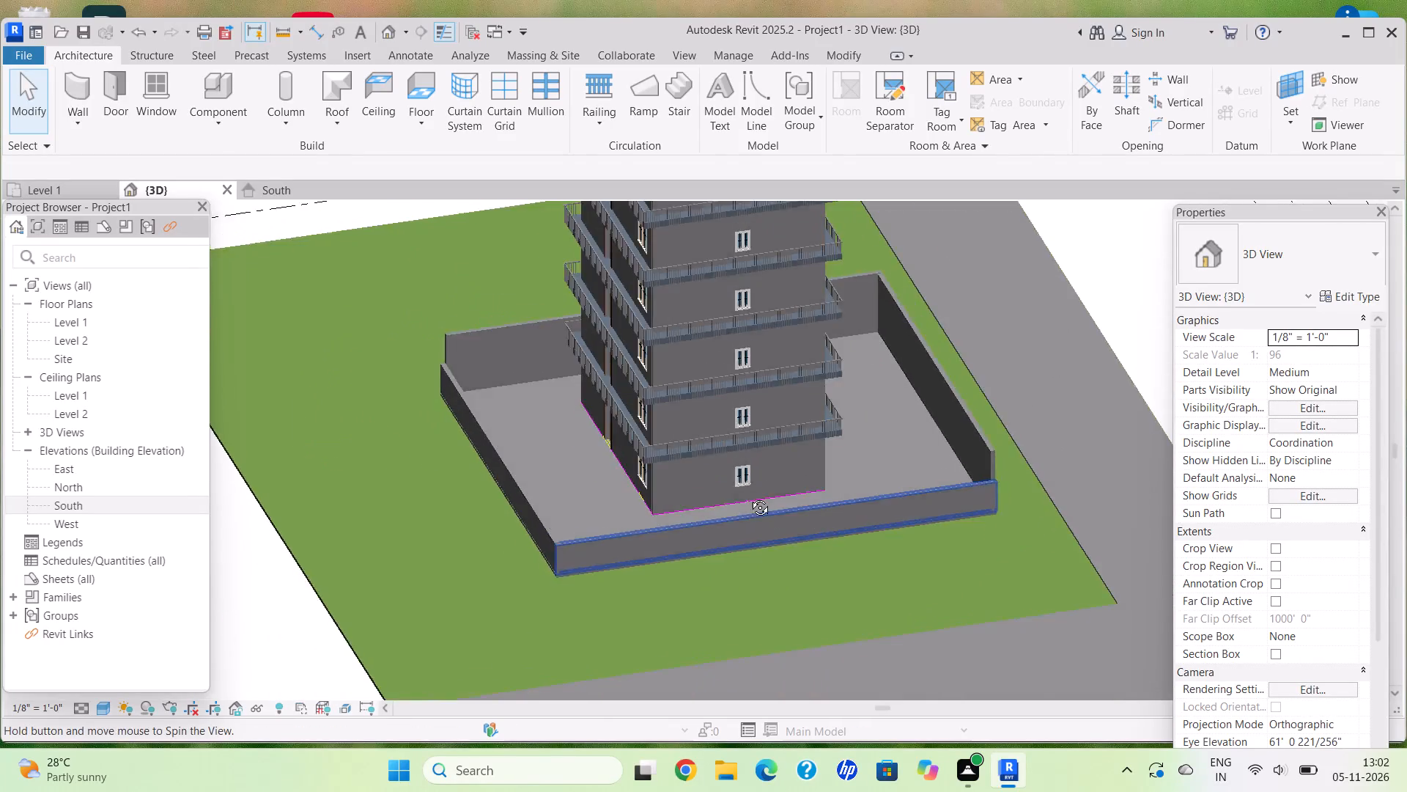
{"action": "middle_click_drag", "start_coordinate": [749, 496], "coordinate": [725, 488]}
{"action": "scroll", "coordinate": [747, 442], "scroll_direction": "up", "scroll_amount": 4}
{"action": "scroll", "coordinate": [1111, 546], "scroll_direction": "up", "scroll_amount": 1}
{"action": "left_click", "coordinate": [1117, 509]}
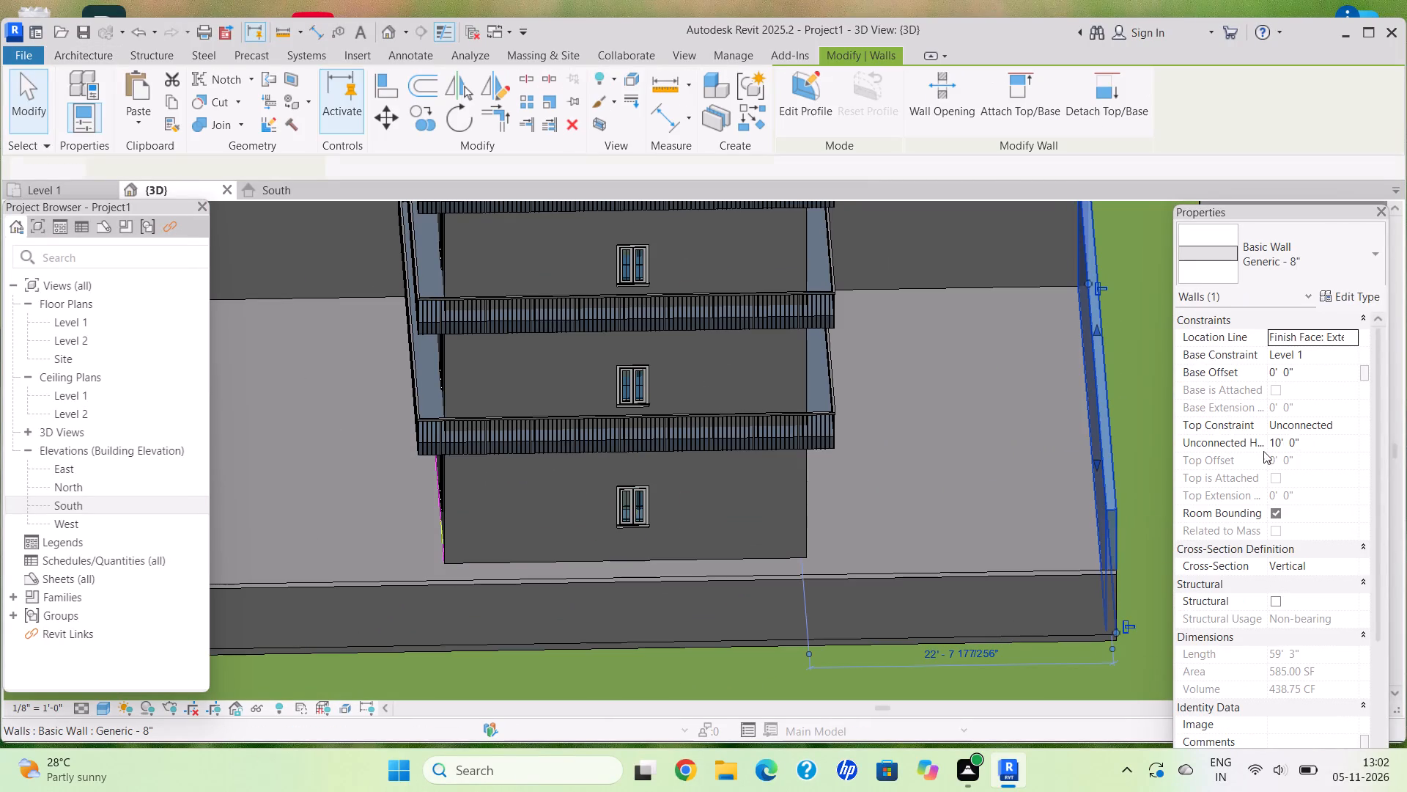
{"action": "left_click", "coordinate": [1324, 445]}
{"action": "key", "text": "BackSpace"}
{"action": "key", "text": "5"}
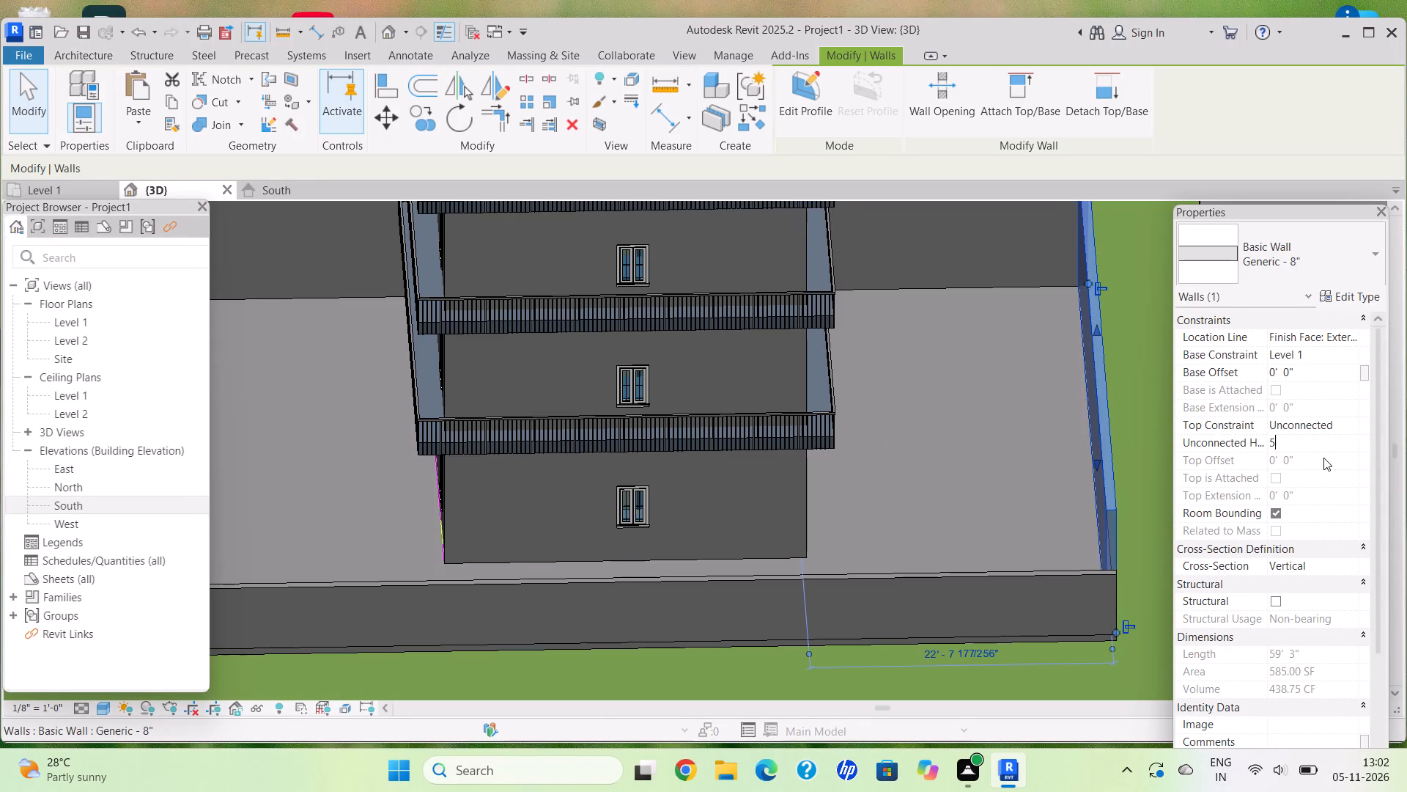
{"action": "key", "text": "apostrophe"}
{"action": "key", "text": "Return"}
{"action": "scroll", "coordinate": [817, 568], "scroll_direction": "down", "scroll_amount": 5}
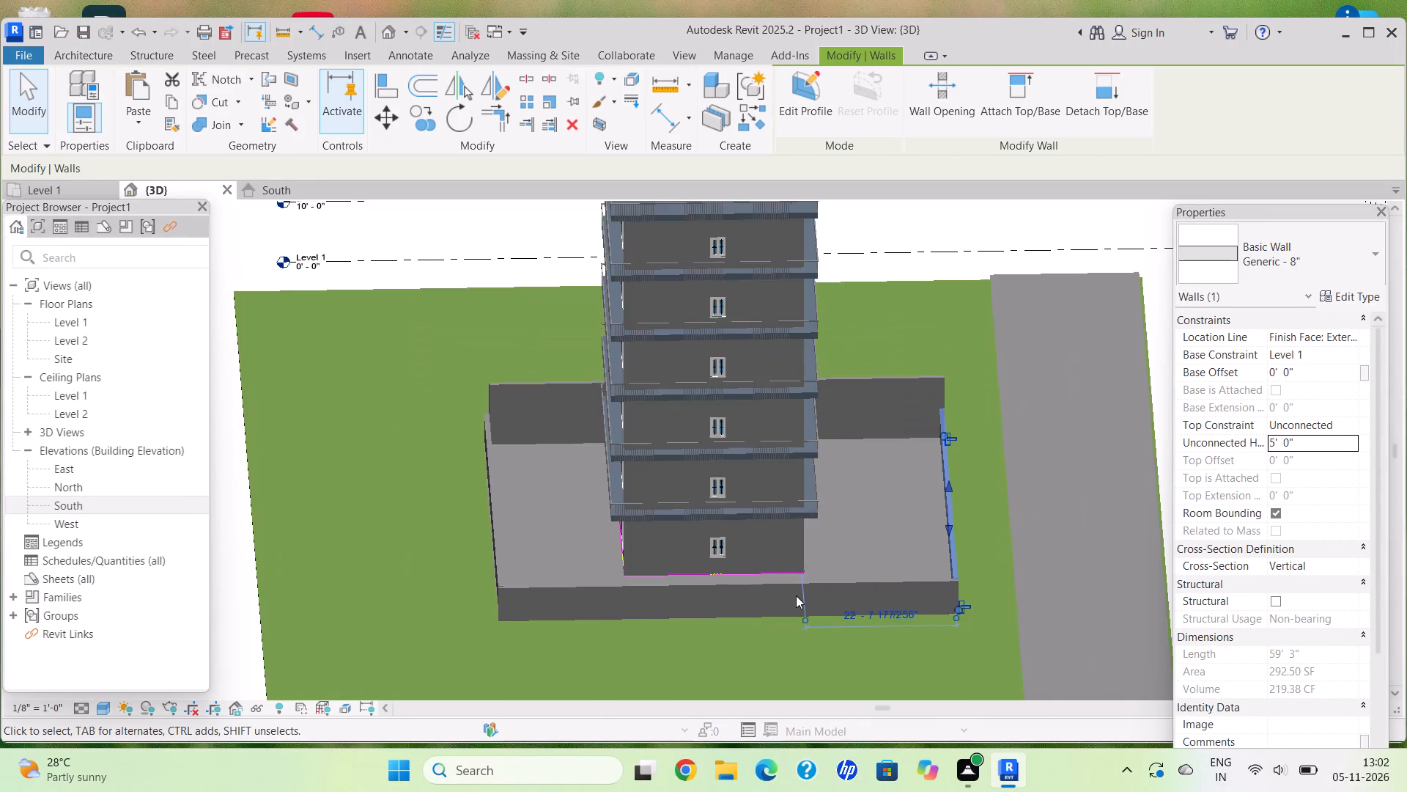
{"action": "key", "text": "Escape"}
Set the unconnected height of the remaining boundary wall, on the house's two-window side, to 5'.
{"action": "middle_click_drag", "start_coordinate": [918, 560], "coordinate": [612, 560], "text": "shift"}
{"action": "scroll", "coordinate": [871, 584], "scroll_direction": "up", "scroll_amount": 2}
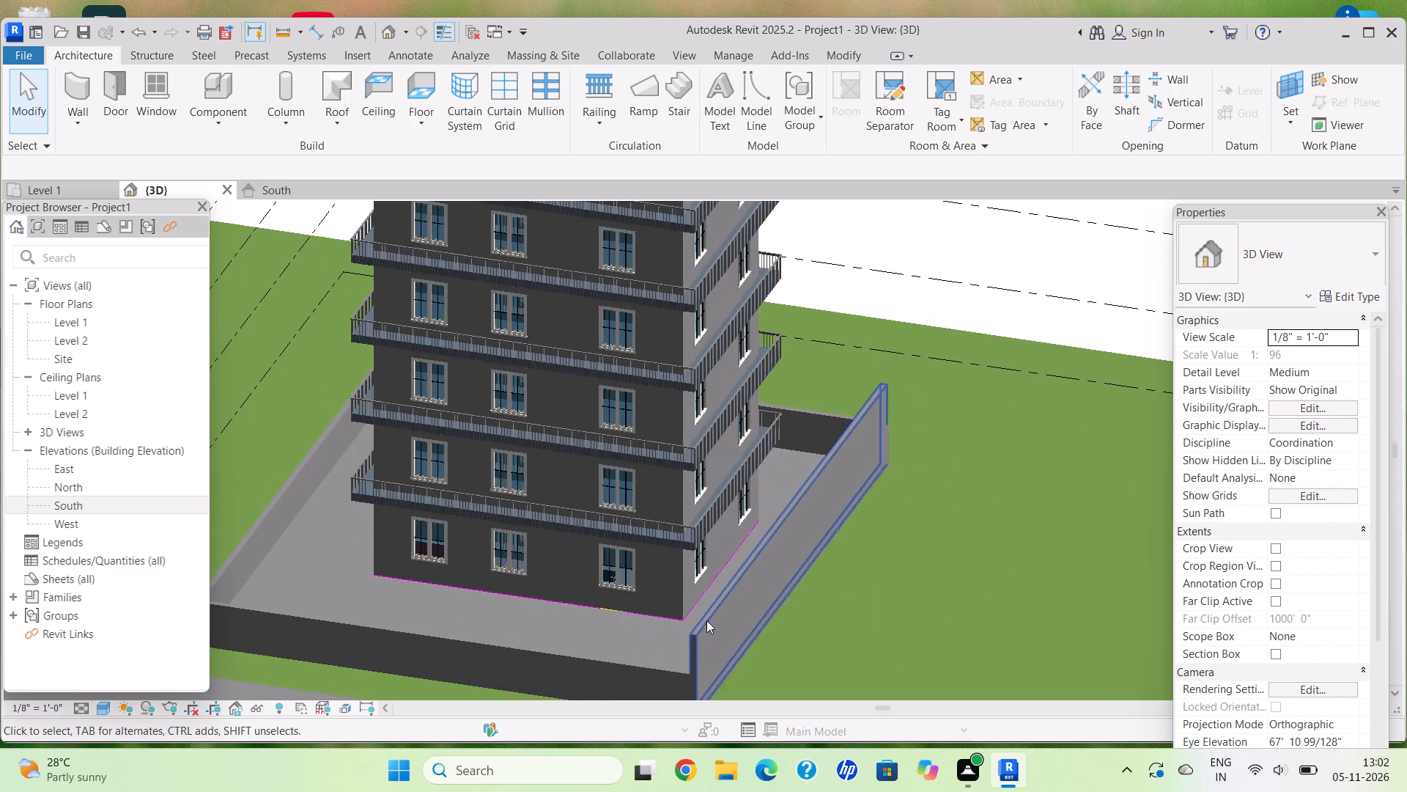
{"action": "left_click", "coordinate": [694, 639]}
{"action": "left_click", "coordinate": [1323, 446]}
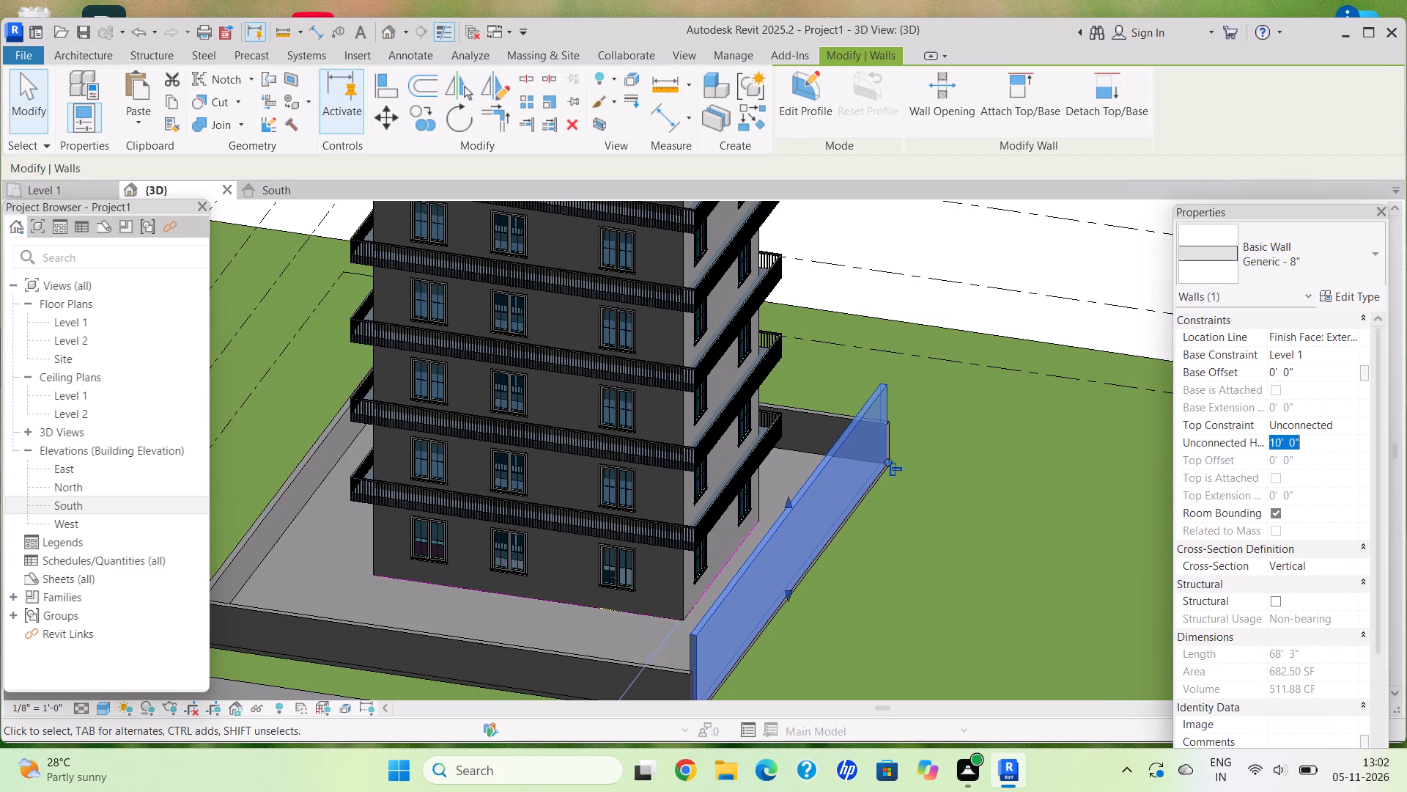
{"action": "key", "text": "BackSpace"}
{"action": "key", "text": "5"}
{"action": "key", "text": "apostrophe"}
{"action": "key", "text": "Return"}
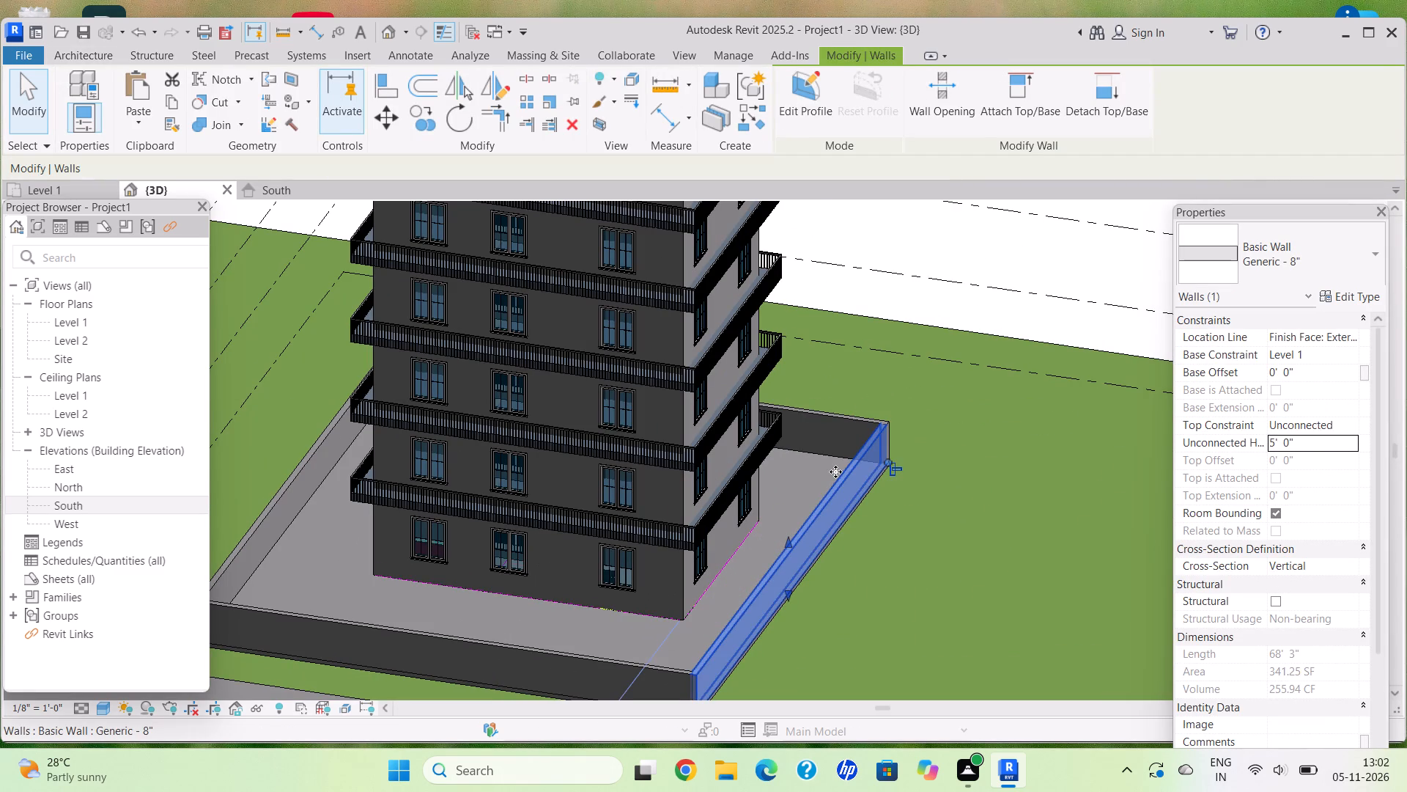
{"action": "key", "text": "Escape"}
Nudge the boundary wall on the house's two-window side outward, away from the house, to widen the enclosure.
{"action": "scroll", "coordinate": [956, 449], "scroll_direction": "down", "scroll_amount": 1}
{"action": "middle_click_drag", "start_coordinate": [938, 481], "coordinate": [515, 546], "text": "shift"}
{"action": "middle_click_drag", "start_coordinate": [579, 532], "coordinate": [546, 422]}
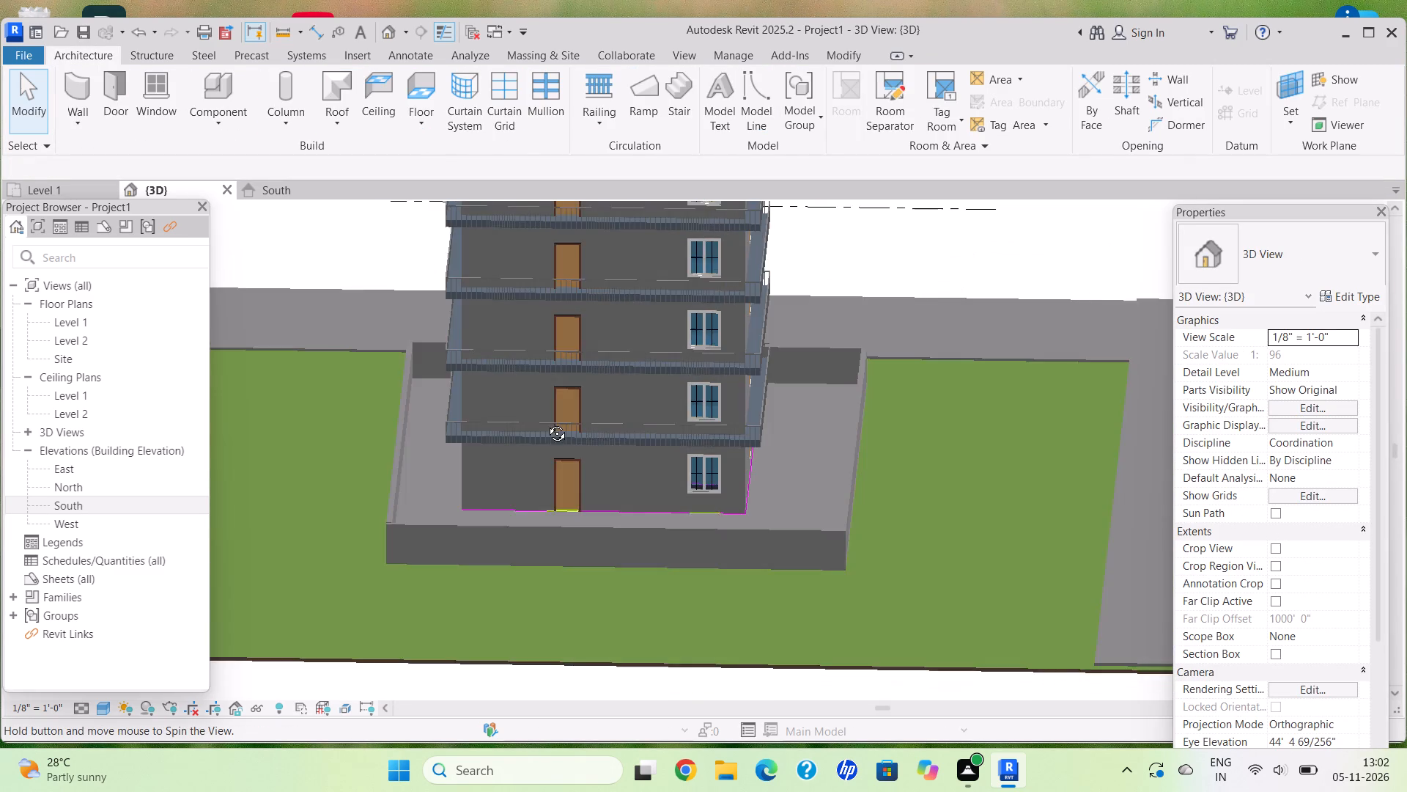
{"action": "middle_click_drag", "start_coordinate": [546, 422], "coordinate": [546, 456]}
{"action": "scroll", "coordinate": [765, 492], "scroll_direction": "down", "scroll_amount": 3}
{"action": "middle_click_drag", "start_coordinate": [760, 491], "coordinate": [743, 482], "text": "shift"}
{"action": "middle_click", "coordinate": [743, 482], "text": "shift"}
{"action": "scroll", "coordinate": [501, 499], "scroll_direction": "up", "scroll_amount": 5}
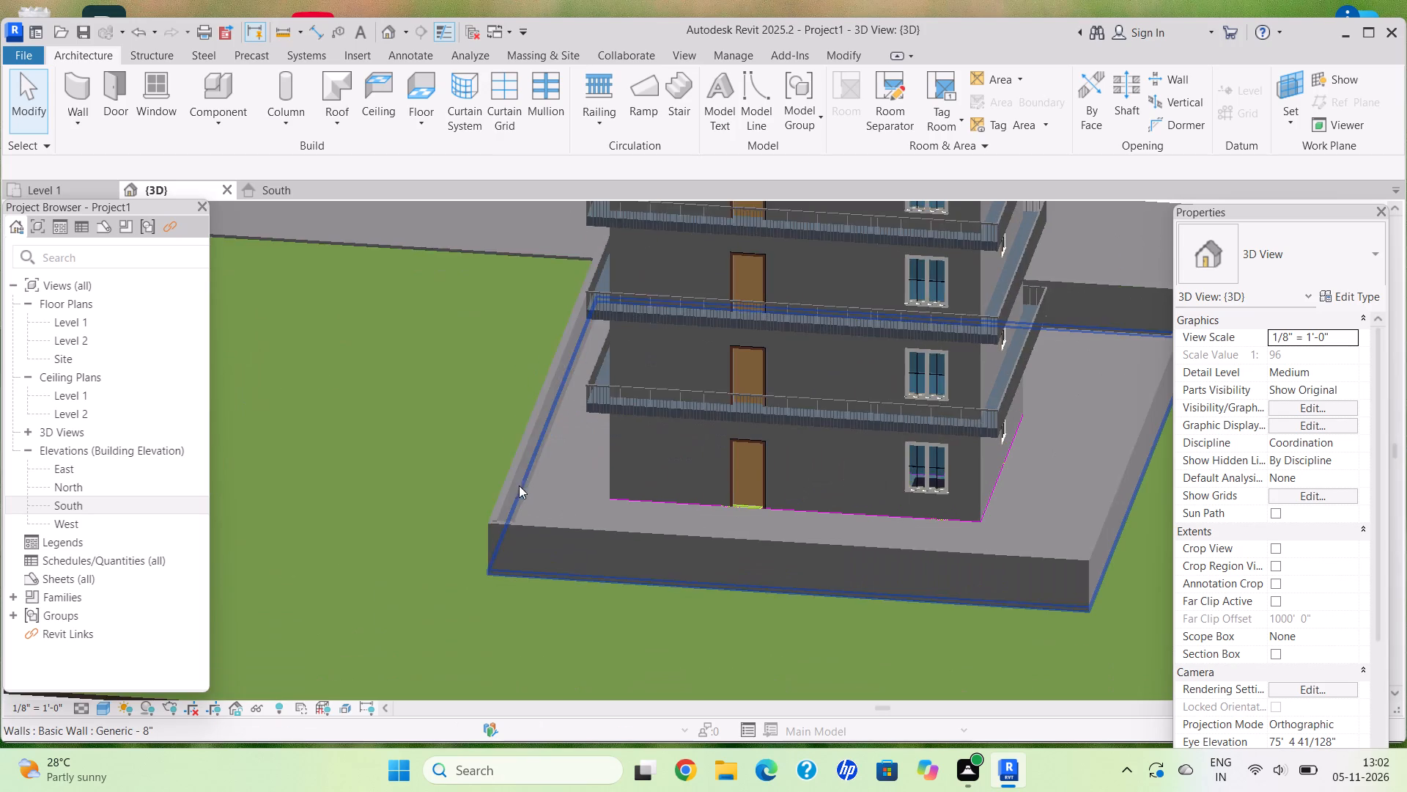
{"action": "left_click", "coordinate": [512, 479]}
{"action": "key", "text": "Left"}
{"action": "key", "text": "Left"}
{"action": "key", "text": "Left"}
{"action": "key", "text": "Left"}
{"action": "key", "text": "Left"}
{"action": "key", "text": "Left"}
{"action": "key", "text": "Left"}
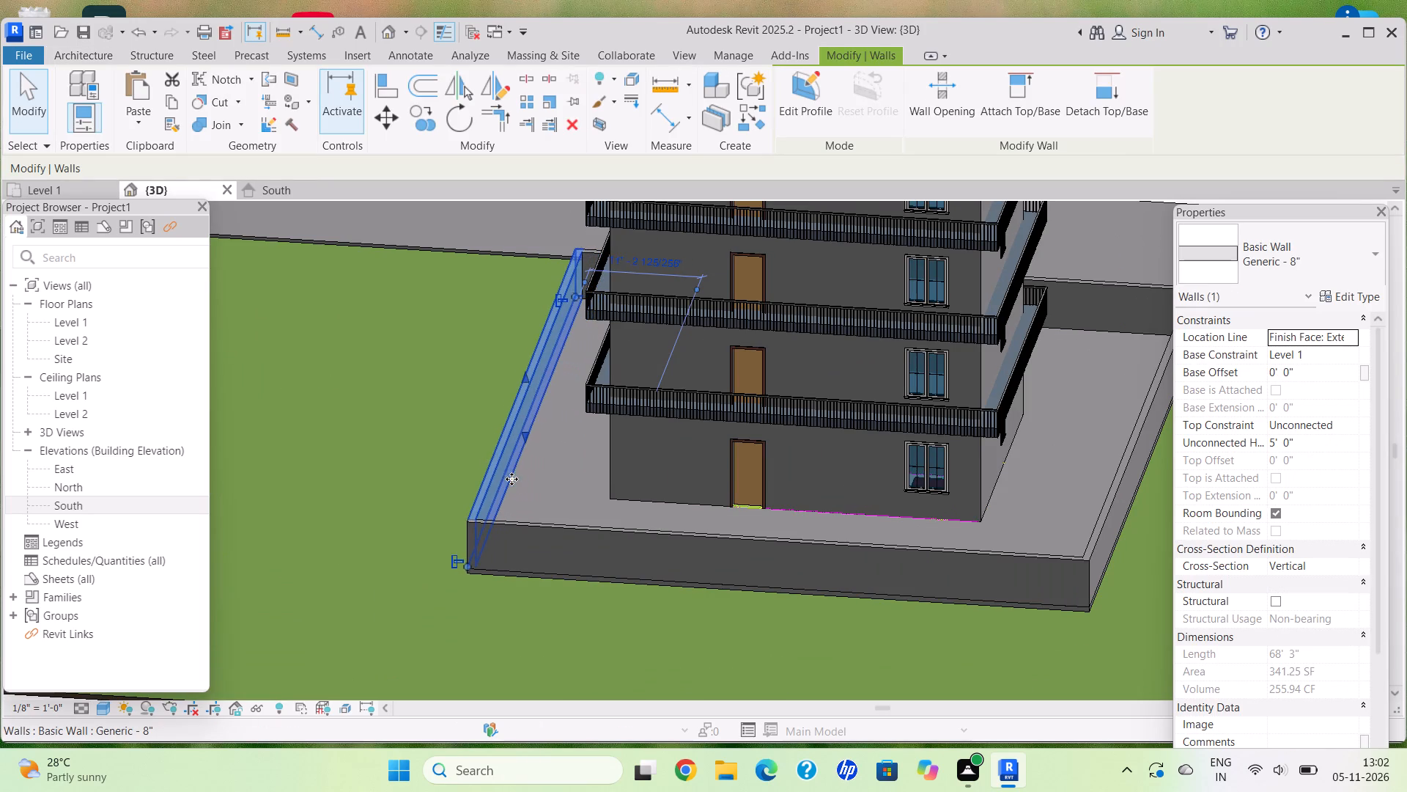
{"action": "key", "text": "Left"}
{"action": "key", "text": "Left"}
{"action": "key", "text": "Left"}
{"action": "key", "text": "Left"}
{"action": "key", "text": "Left"}
{"action": "key", "text": "Left"}
{"action": "key", "text": "Left"}
{"action": "key", "text": "Escape"}
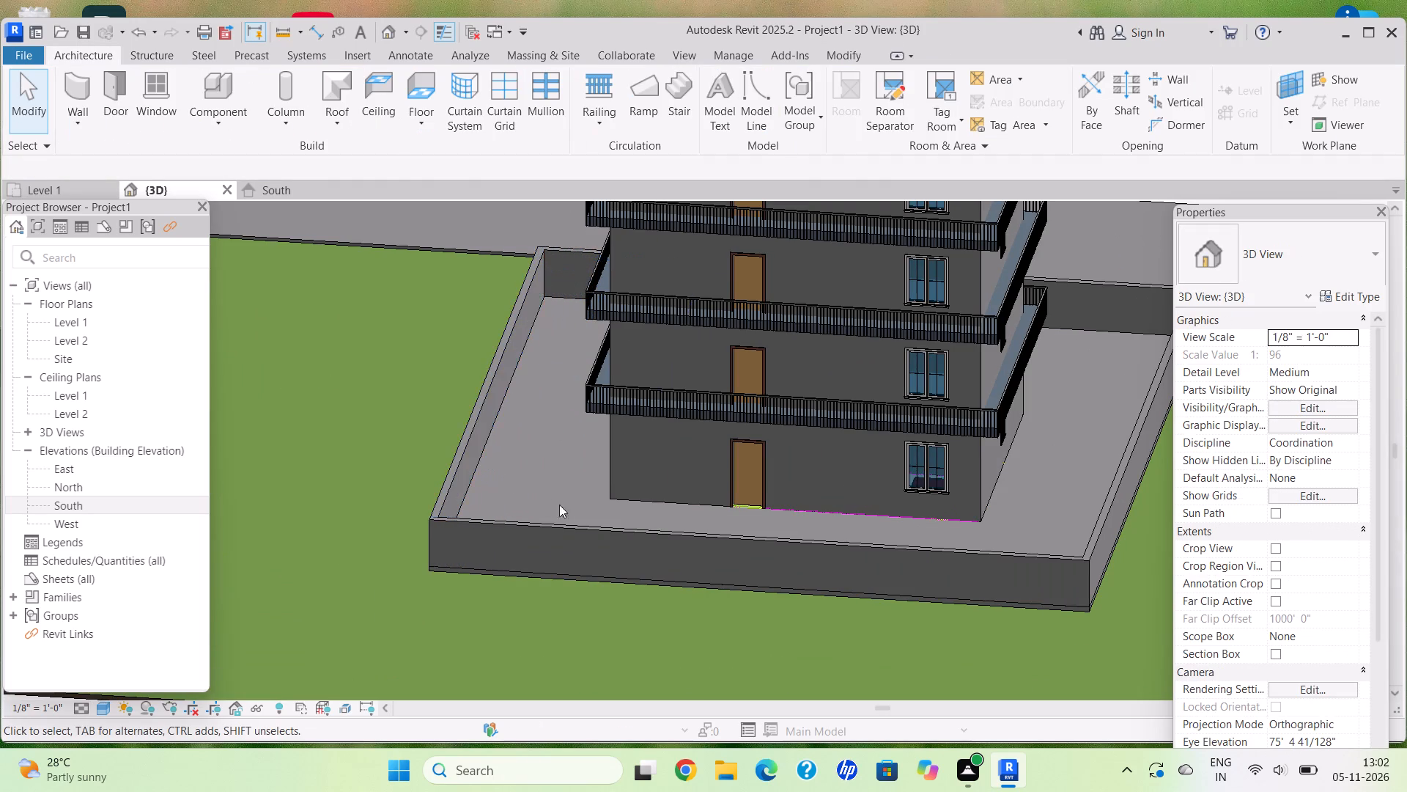
Nudge the boundary wall on the house's two-window side further outward, away from the house.
{"action": "scroll", "coordinate": [580, 516], "scroll_direction": "down", "scroll_amount": 5}
{"action": "middle_click_drag", "start_coordinate": [577, 494], "coordinate": [604, 473], "text": "shift"}
{"action": "scroll", "coordinate": [476, 463], "scroll_direction": "up", "scroll_amount": 5}
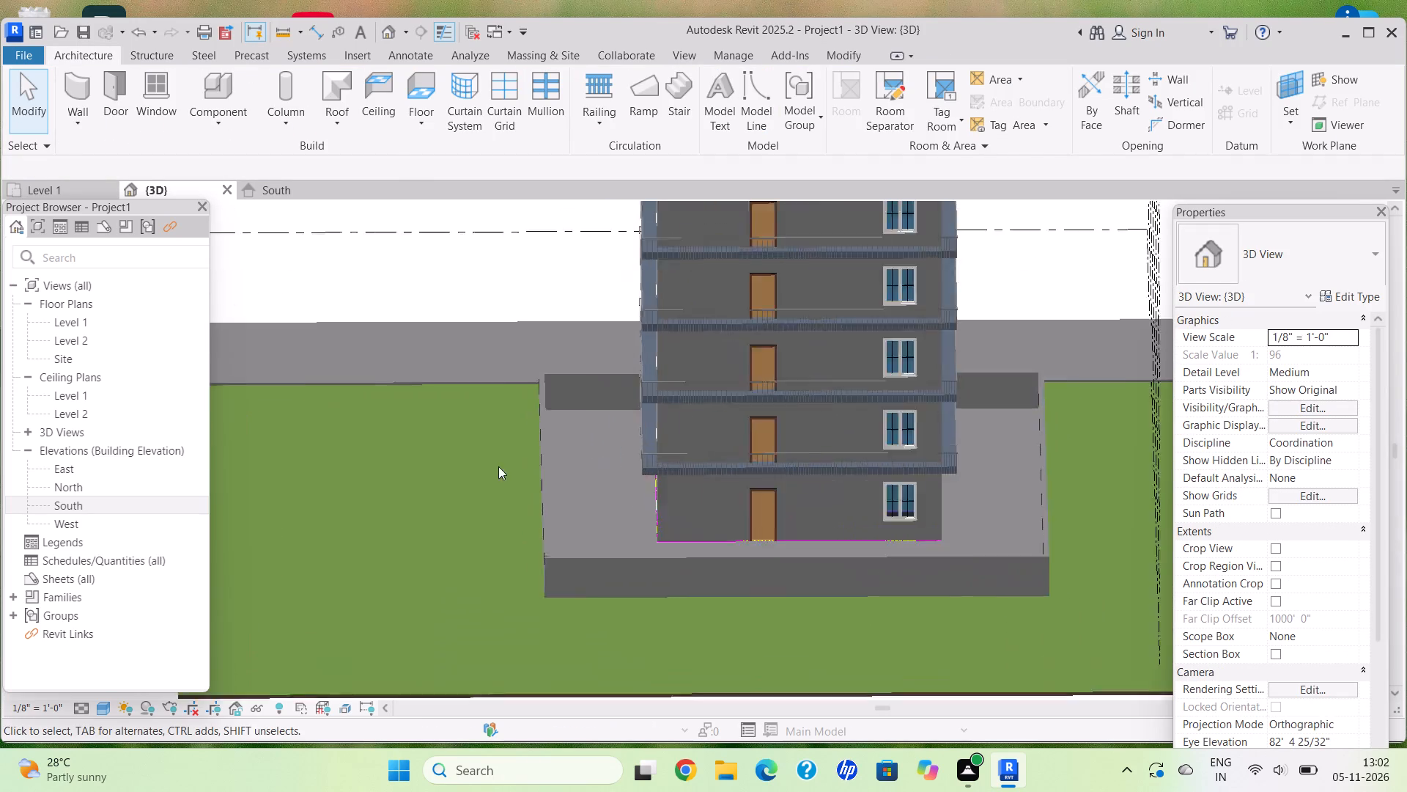
{"action": "left_click", "coordinate": [557, 489]}
{"action": "key", "text": "Left"}
{"action": "key", "text": "Left"}
{"action": "key", "text": "Left"}
{"action": "key", "text": "Left"}
{"action": "key", "text": "Left"}
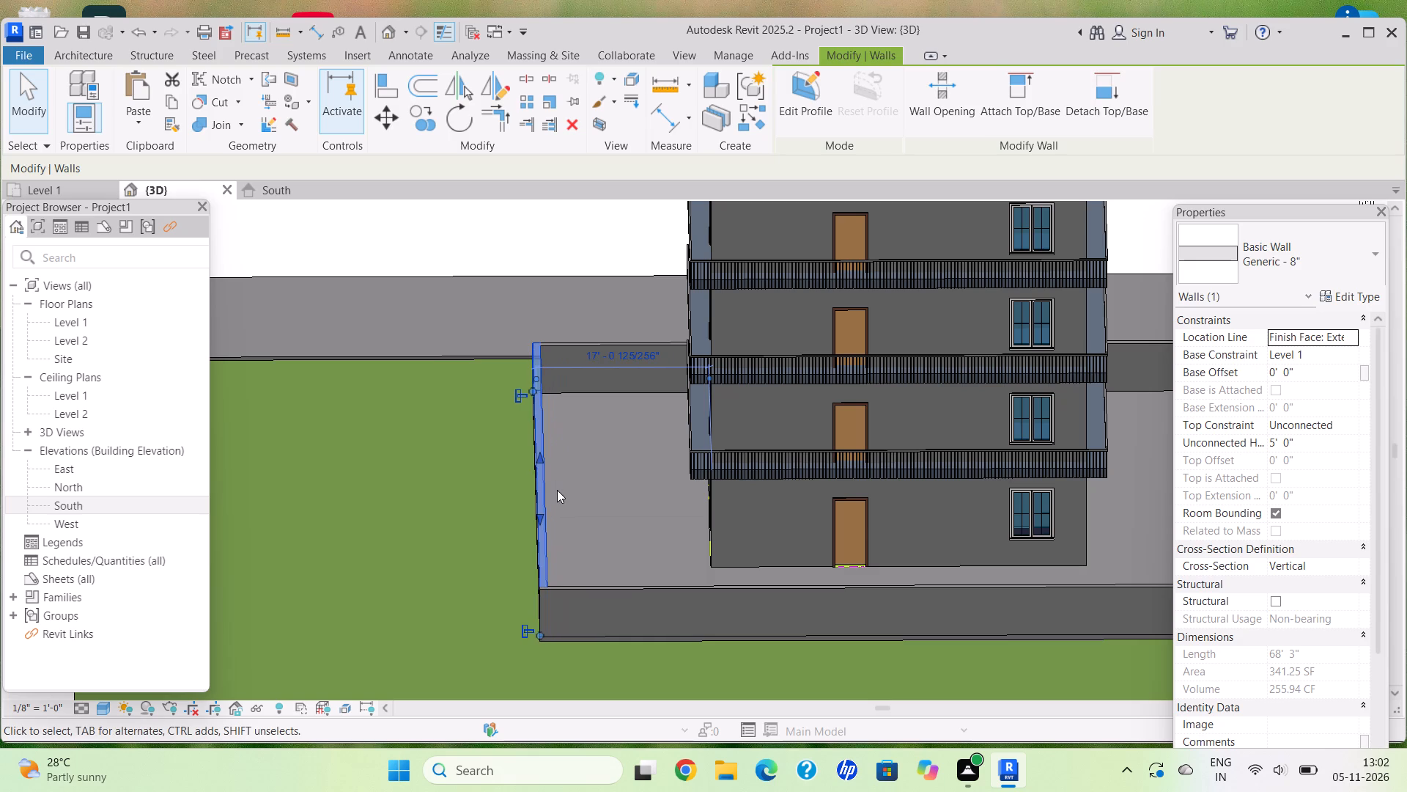
{"action": "key", "text": "Escape"}
Nudge the boundary wall on the house's small-window side about 1' outward, away from the house.
{"action": "scroll", "coordinate": [706, 510], "scroll_direction": "down", "scroll_amount": 3}
{"action": "middle_click_drag", "start_coordinate": [697, 498], "coordinate": [635, 454], "text": "shift"}
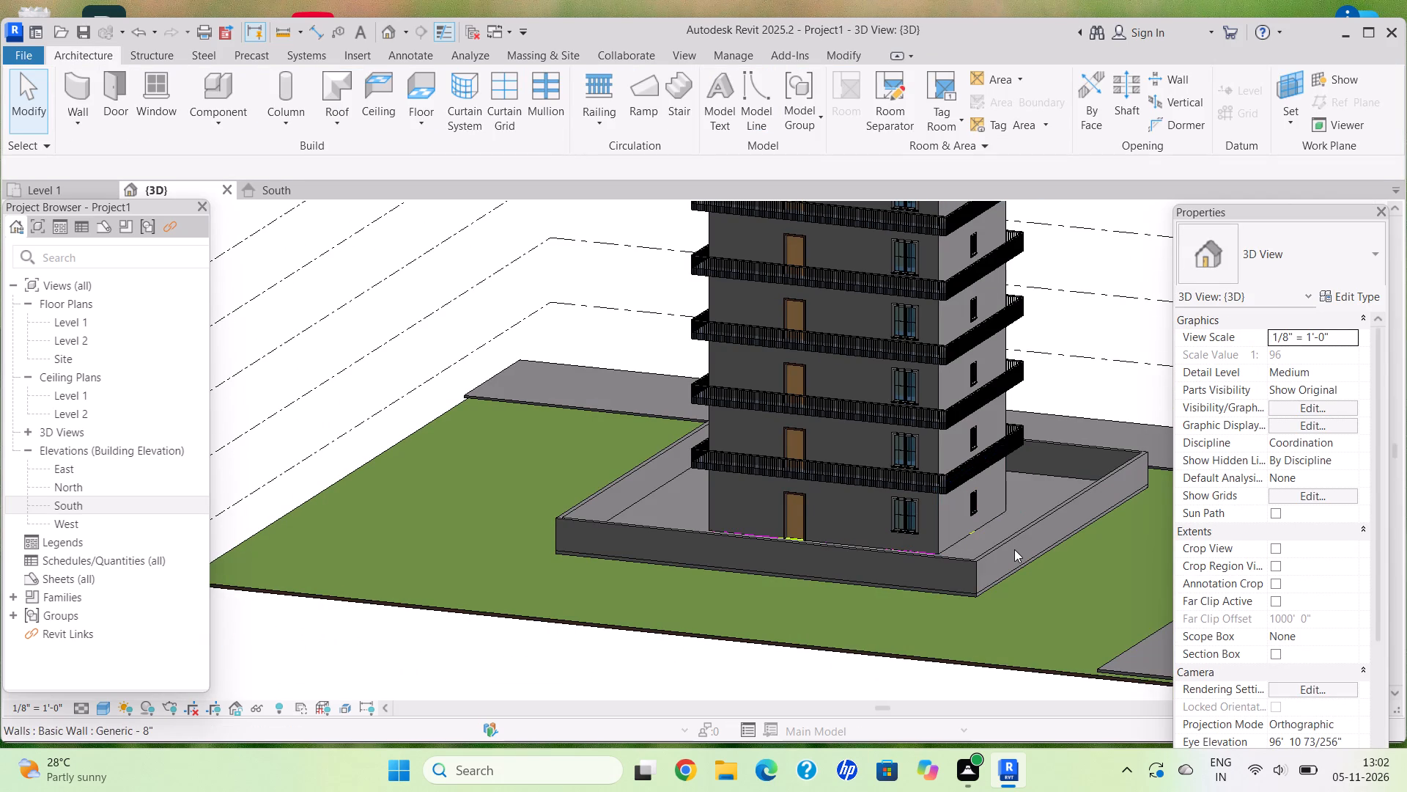
{"action": "middle_click_drag", "start_coordinate": [1016, 540], "coordinate": [871, 516]}
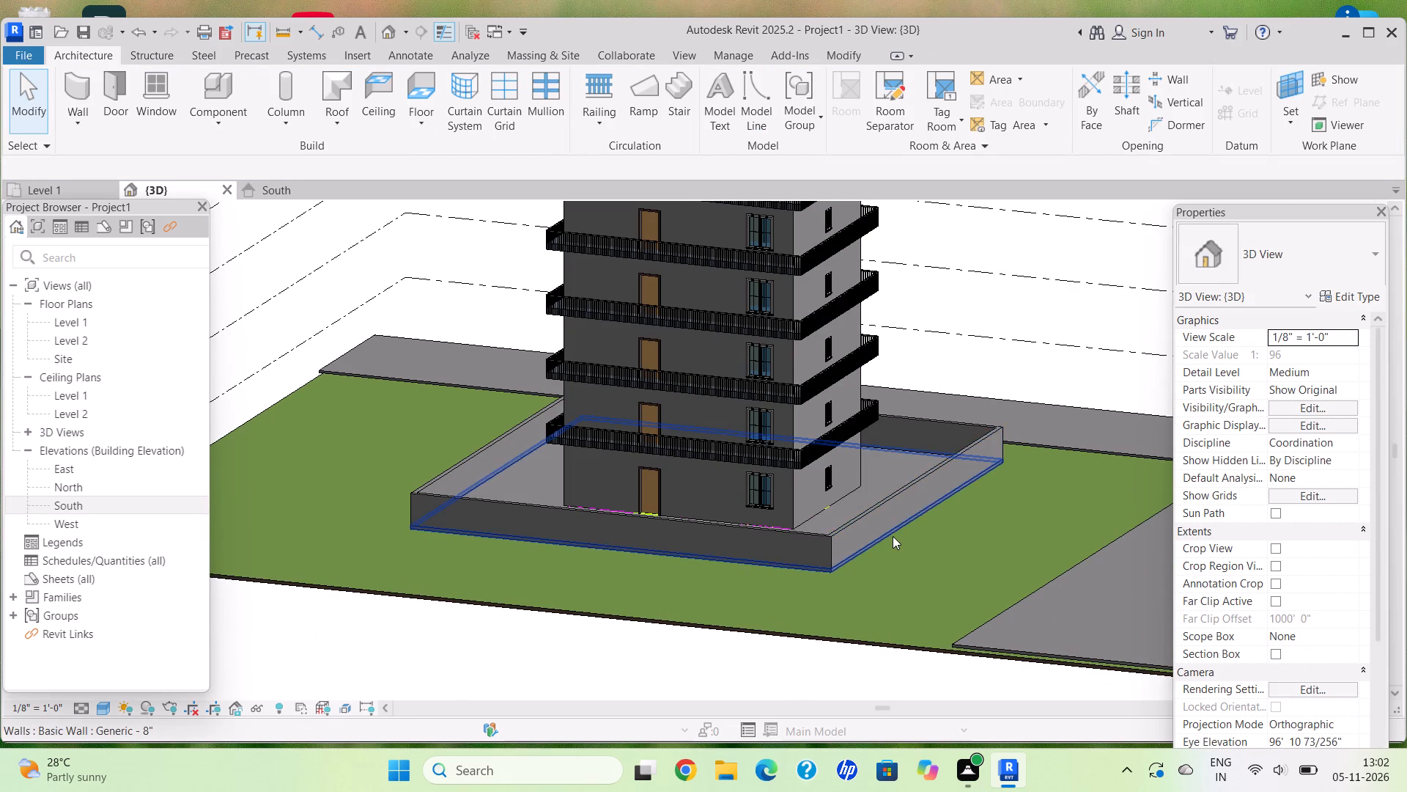
{"action": "middle_click_drag", "start_coordinate": [893, 538], "coordinate": [889, 551], "text": "shift"}
{"action": "scroll", "coordinate": [872, 516], "scroll_direction": "up", "scroll_amount": 2}
{"action": "left_click", "coordinate": [874, 510]}
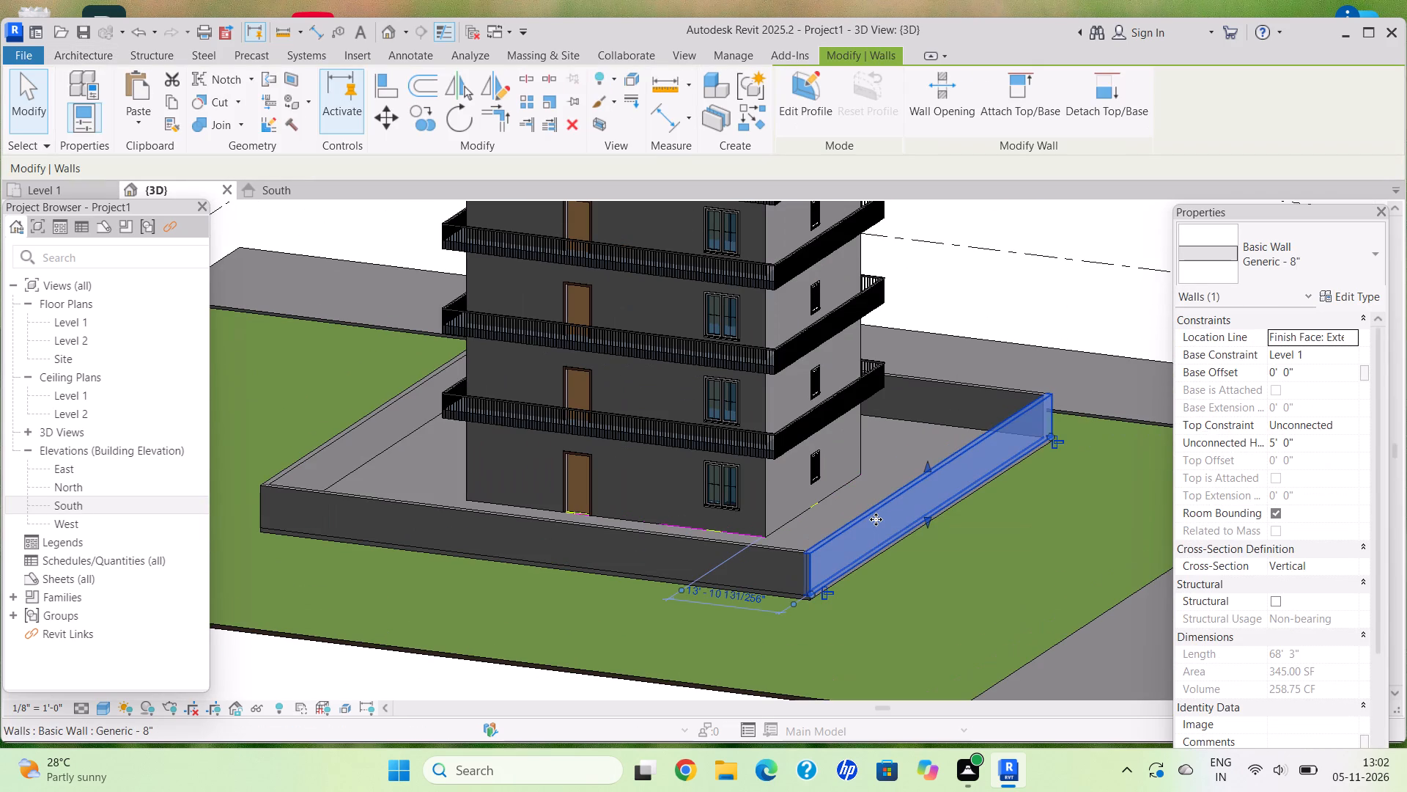
{"action": "key", "text": "Right"}
{"action": "key", "text": "Right"}
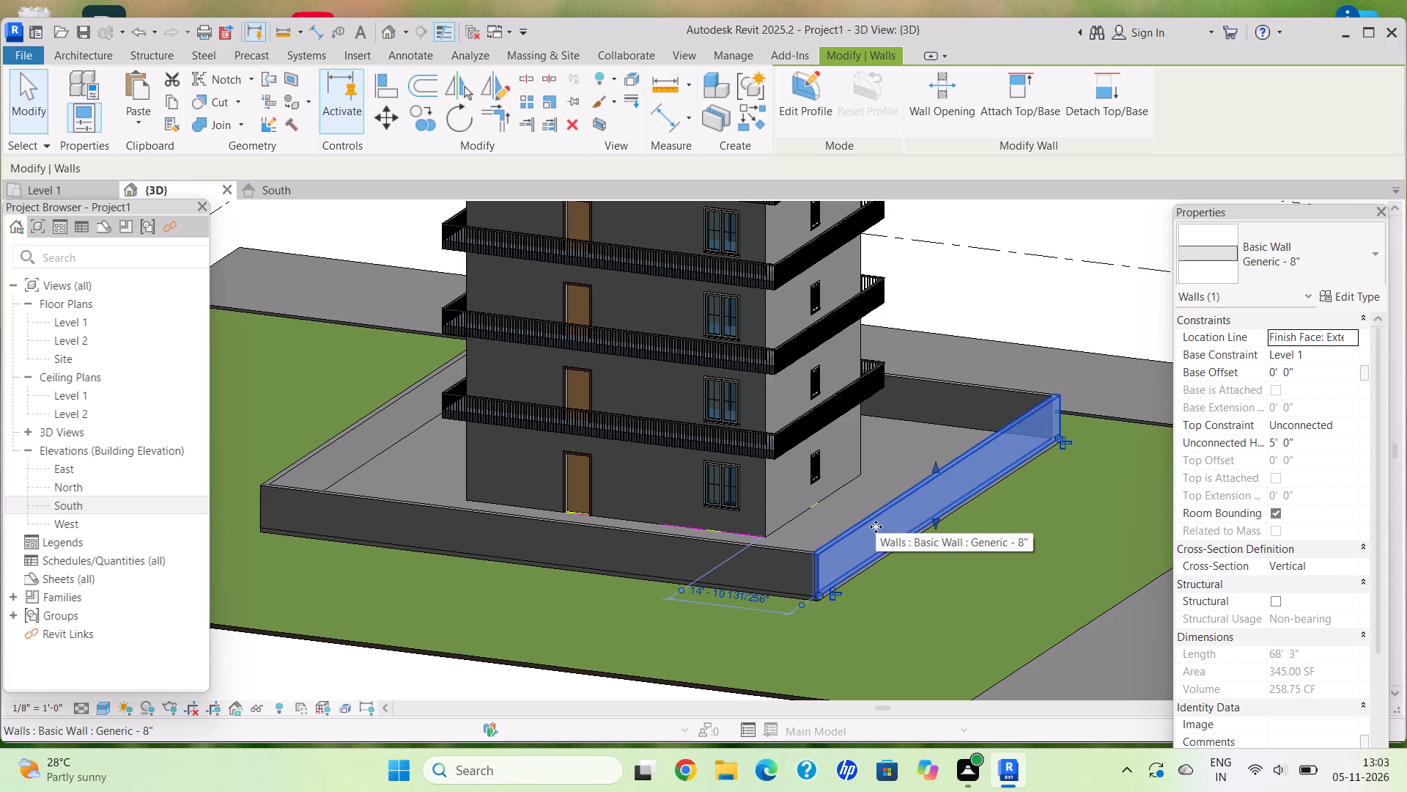
{"action": "key", "text": "Escape"}
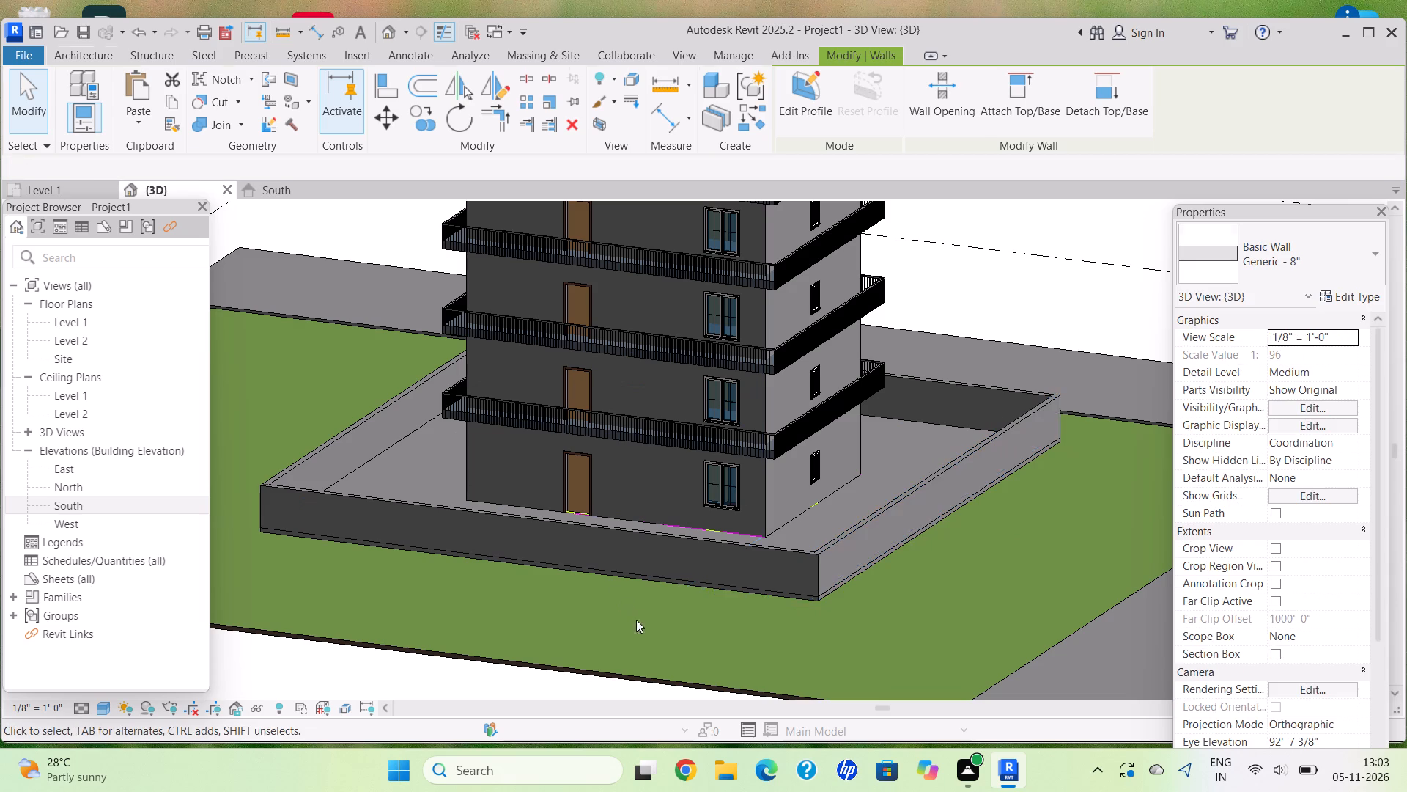
Shorten the door-side boundary wall to about 61'-7" by pulling its end away from the two-window-side corner.
{"action": "scroll", "coordinate": [707, 562], "scroll_direction": "down", "scroll_amount": 3}
{"action": "middle_click_drag", "start_coordinate": [721, 520], "coordinate": [841, 458], "text": "shift"}
{"action": "middle_click_drag", "start_coordinate": [789, 517], "coordinate": [784, 593], "text": "shift"}
{"action": "scroll", "coordinate": [756, 582], "scroll_direction": "down", "scroll_amount": 1}
{"action": "middle_click_drag", "start_coordinate": [744, 573], "coordinate": [717, 553], "text": "shift"}
{"action": "middle_click_drag", "start_coordinate": [560, 531], "coordinate": [584, 486], "text": "shift"}
{"action": "scroll", "coordinate": [546, 552], "scroll_direction": "up", "scroll_amount": 8}
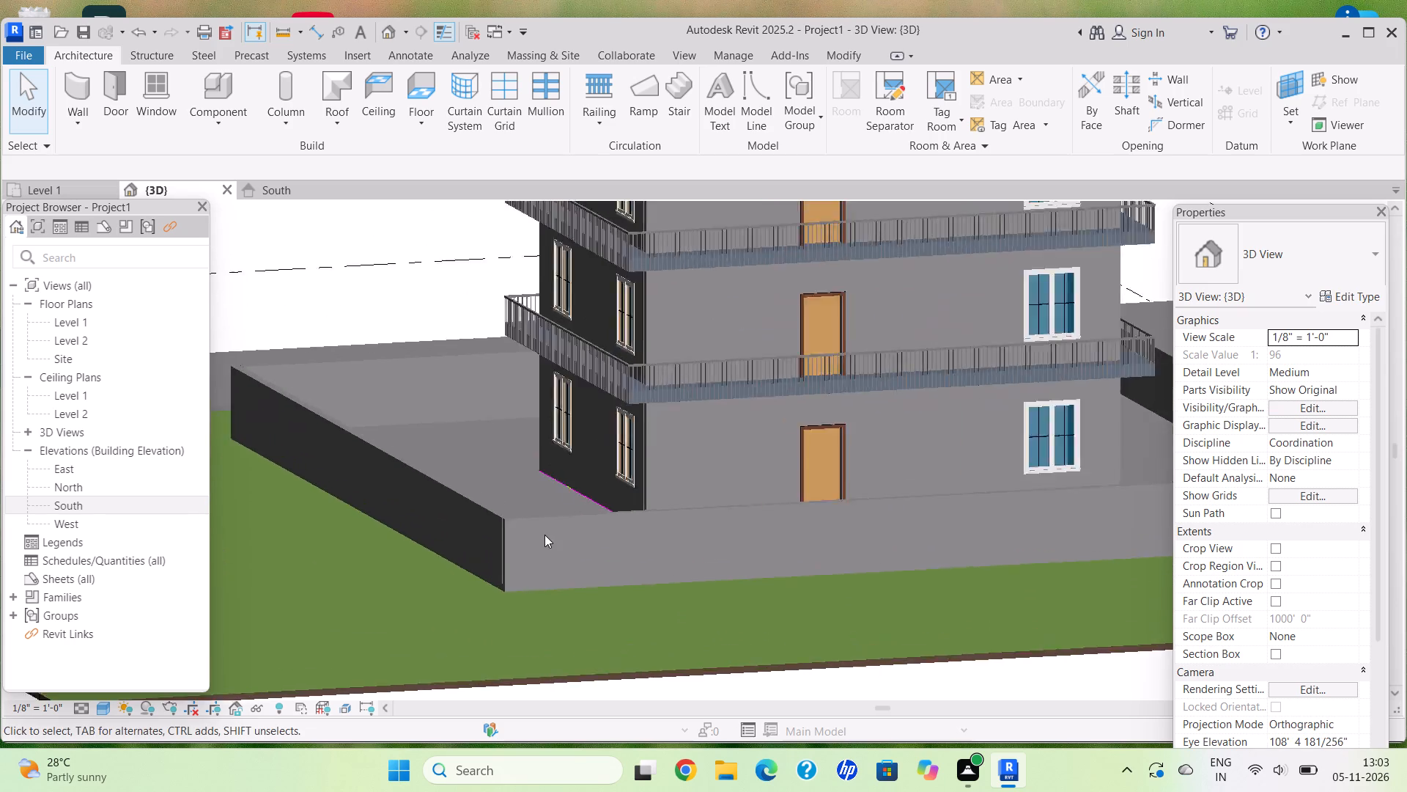
{"action": "scroll", "coordinate": [544, 535], "scroll_direction": "up", "scroll_amount": 2}
{"action": "left_click", "coordinate": [517, 509]}
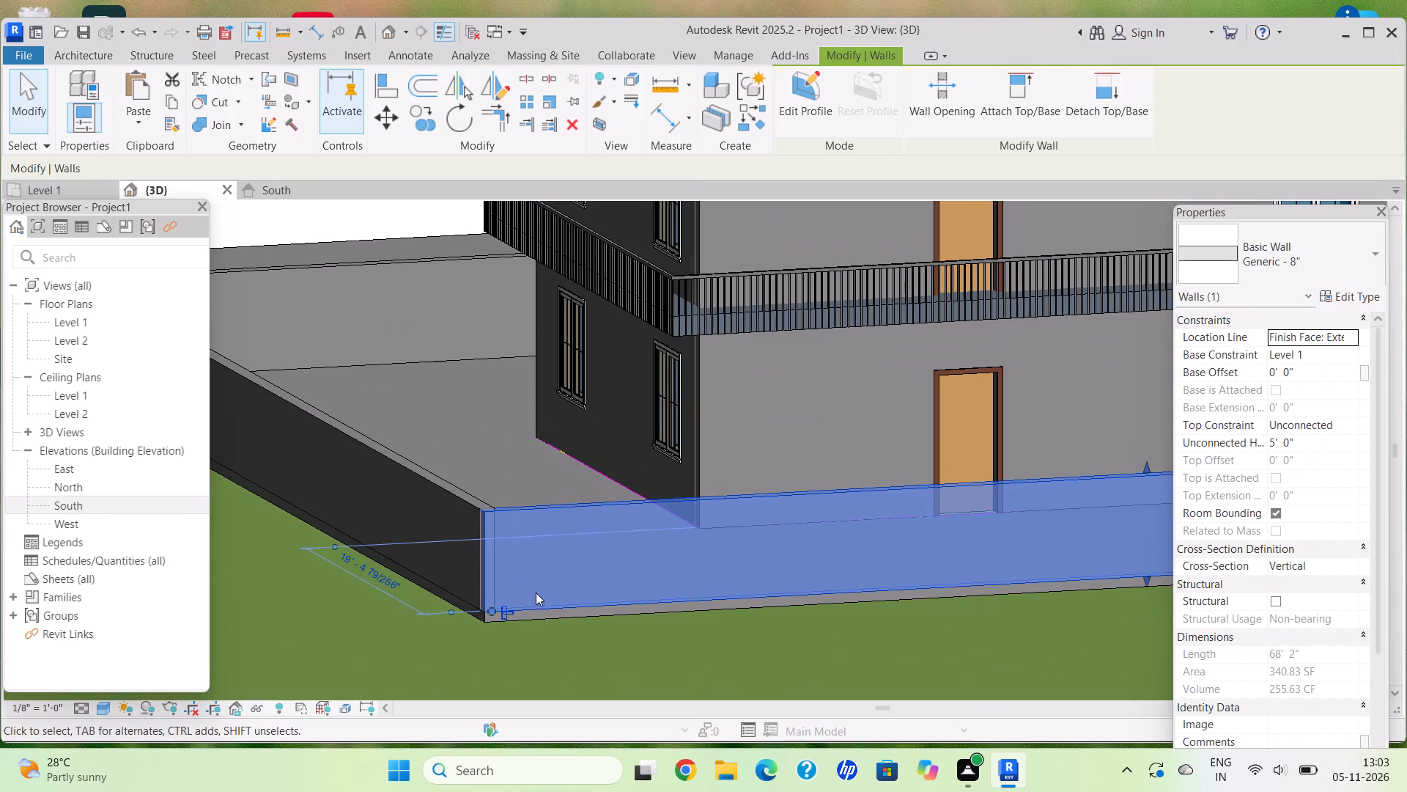
{"action": "middle_click_drag", "start_coordinate": [556, 602], "coordinate": [528, 585]}
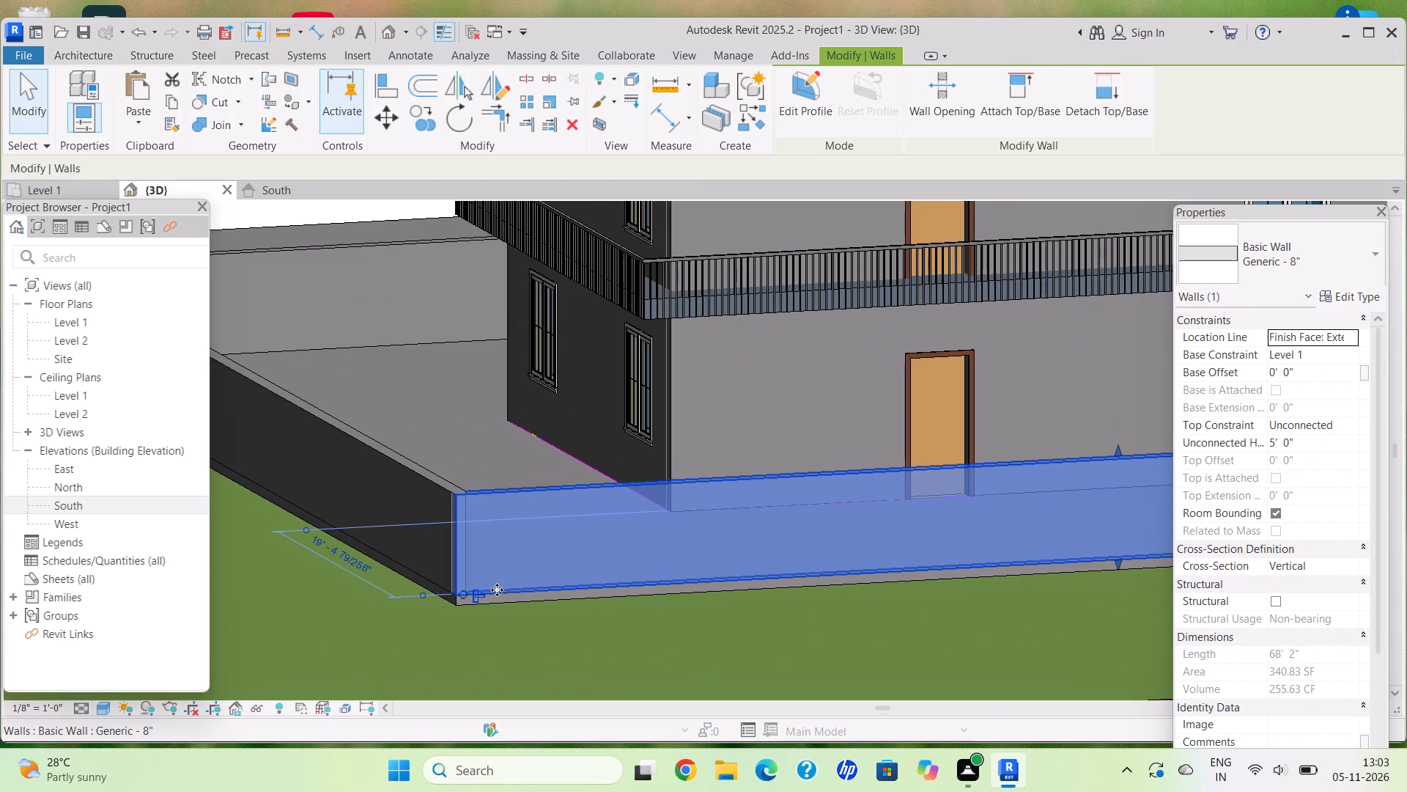
{"action": "middle_click_drag", "start_coordinate": [479, 562], "coordinate": [517, 660]}
{"action": "middle_click_drag", "start_coordinate": [510, 678], "coordinate": [492, 587]}
{"action": "scroll", "coordinate": [493, 593], "scroll_direction": "up", "scroll_amount": 10}
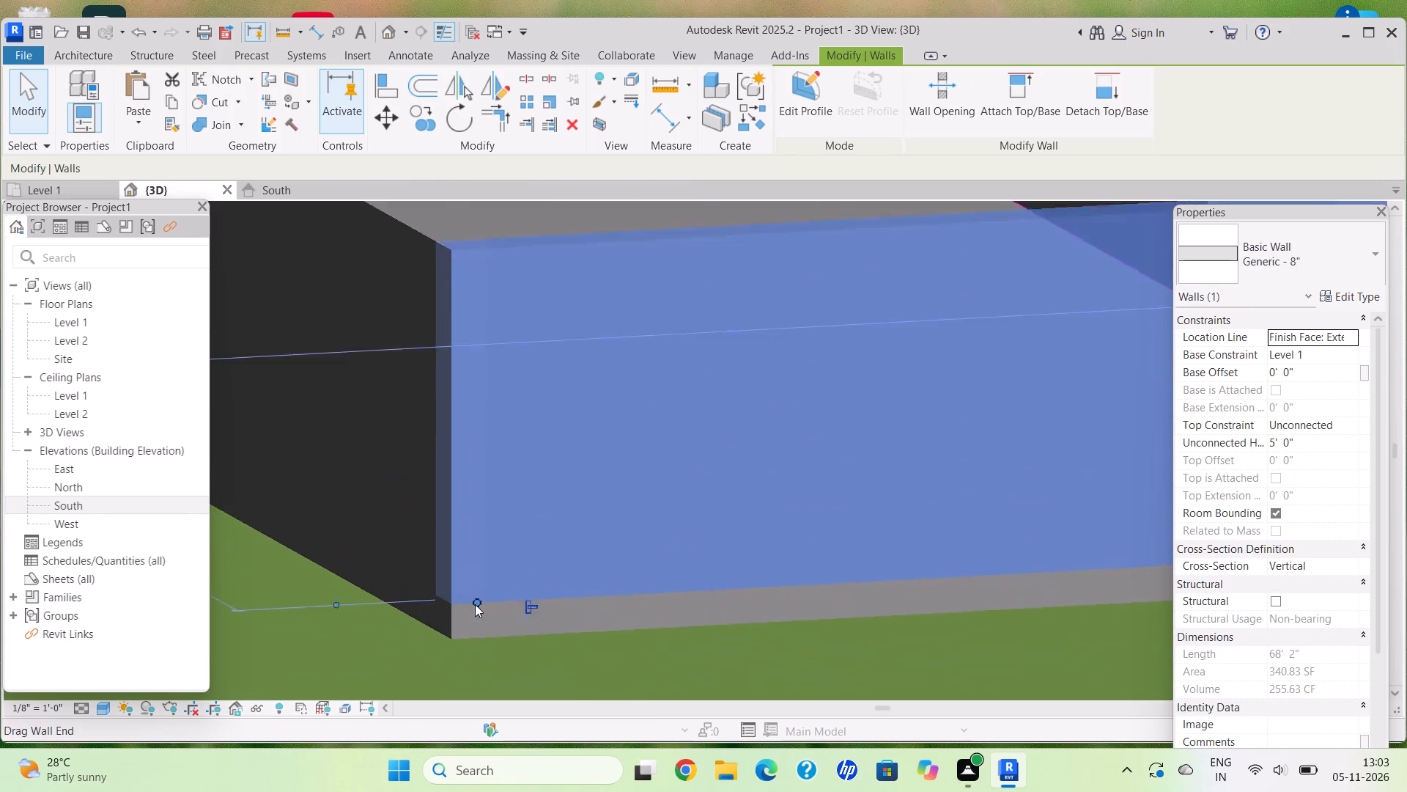
{"action": "scroll", "coordinate": [475, 604], "scroll_direction": "up", "scroll_amount": 1}
{"action": "left_click_drag", "start_coordinate": [472, 598], "coordinate": [1041, 562]}
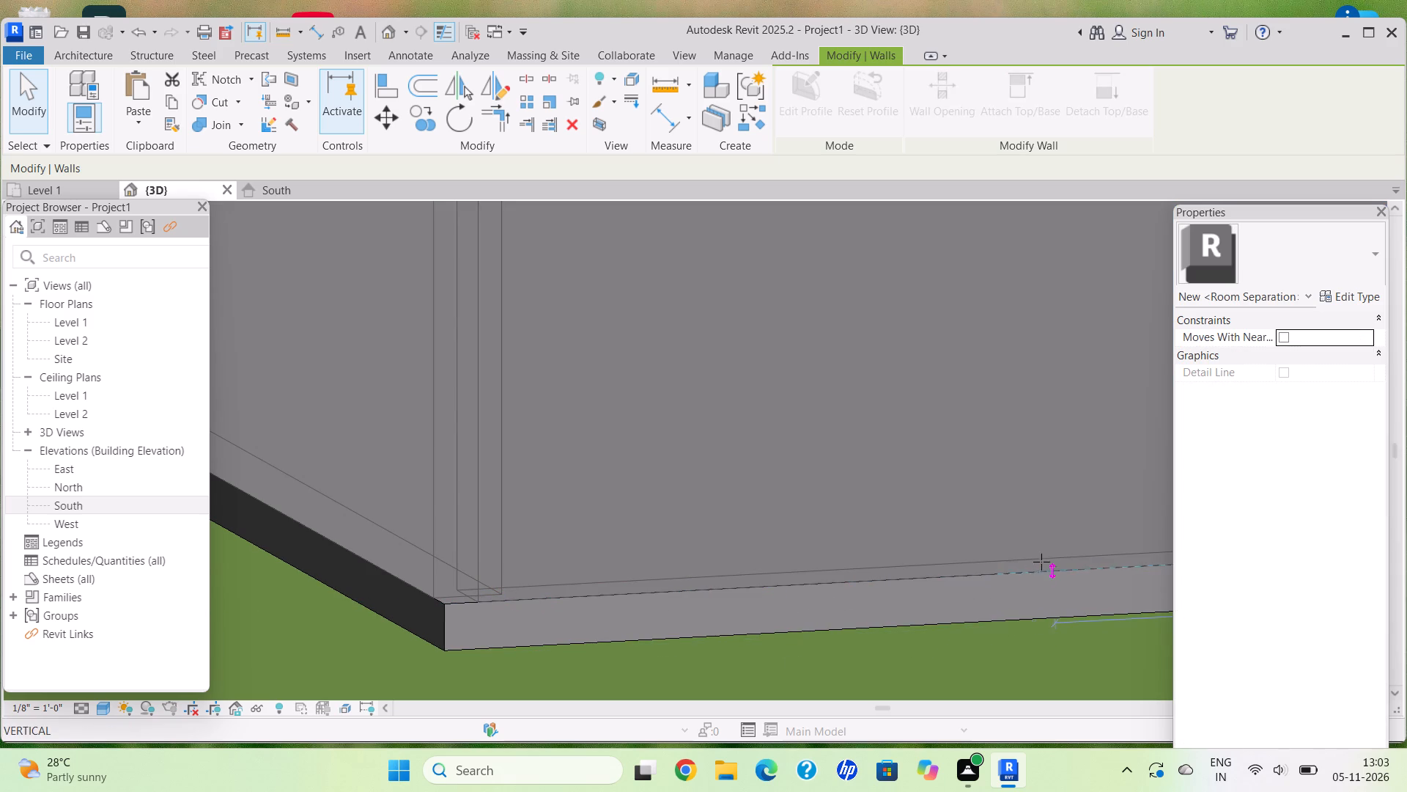
{"action": "left_click_drag", "start_coordinate": [1041, 562], "coordinate": [1073, 571]}
Pull the open end of the door-side boundary wall further back along the floor edge, to a length of about 55'-4".
{"action": "scroll", "coordinate": [738, 579], "scroll_direction": "down", "scroll_amount": 5}
{"action": "middle_click_drag", "start_coordinate": [738, 579], "coordinate": [344, 632]}
{"action": "scroll", "coordinate": [522, 642], "scroll_direction": "up", "scroll_amount": 4}
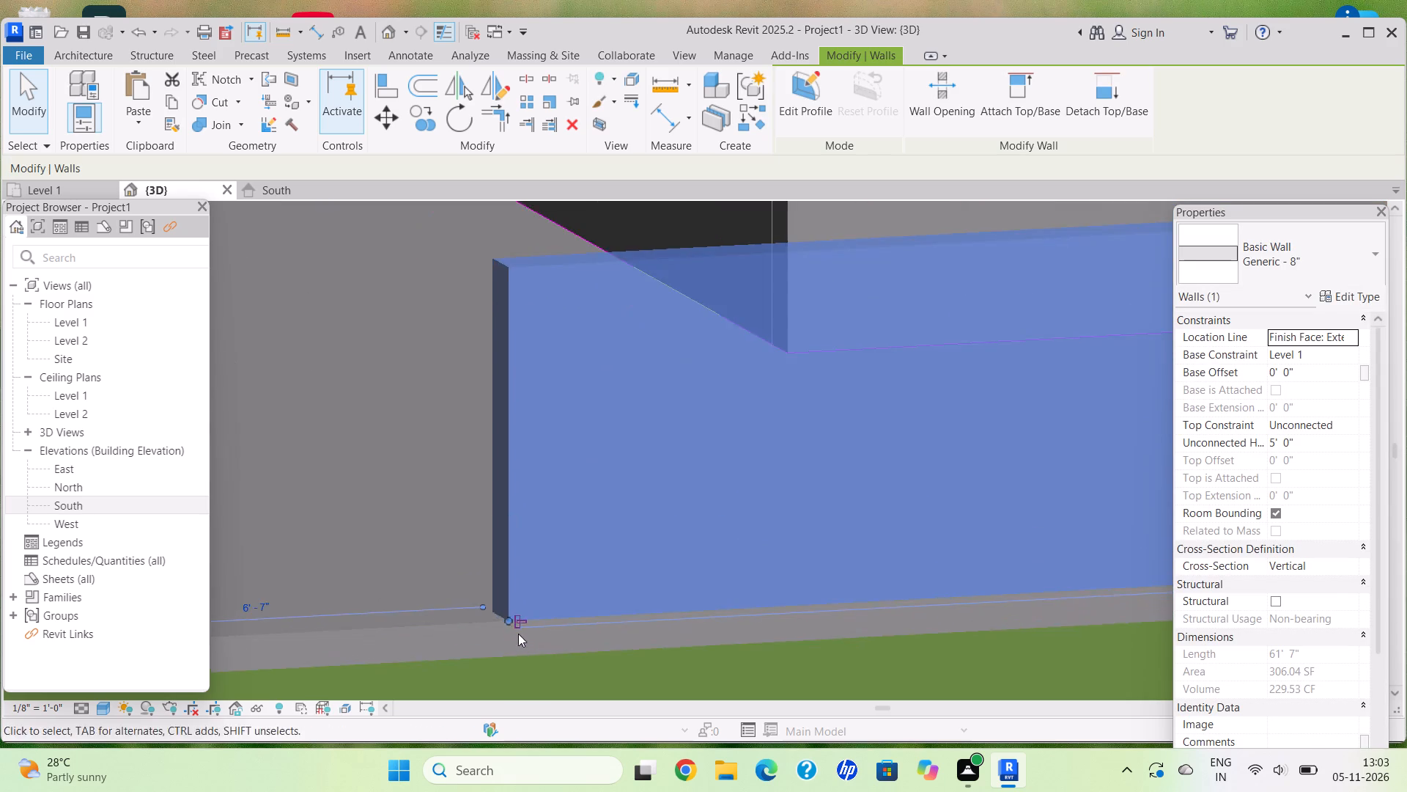
{"action": "scroll", "coordinate": [518, 634], "scroll_direction": "up", "scroll_amount": 4}
{"action": "left_click_drag", "start_coordinate": [496, 612], "coordinate": [1103, 590]}
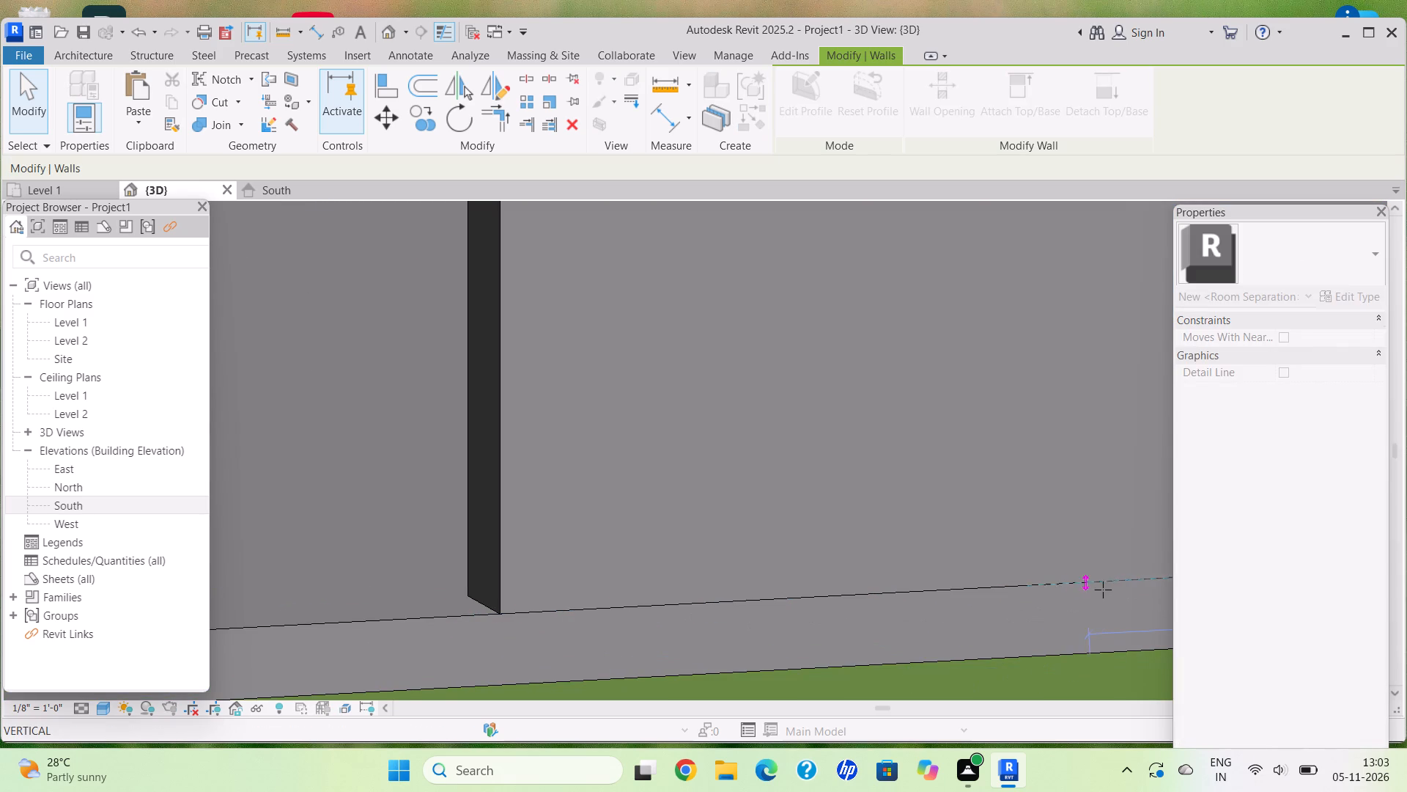
{"action": "left_click_drag", "start_coordinate": [1103, 590], "coordinate": [1104, 584]}
{"action": "scroll", "coordinate": [961, 588], "scroll_direction": "down", "scroll_amount": 4}
{"action": "middle_click_drag", "start_coordinate": [953, 590], "coordinate": [499, 598]}
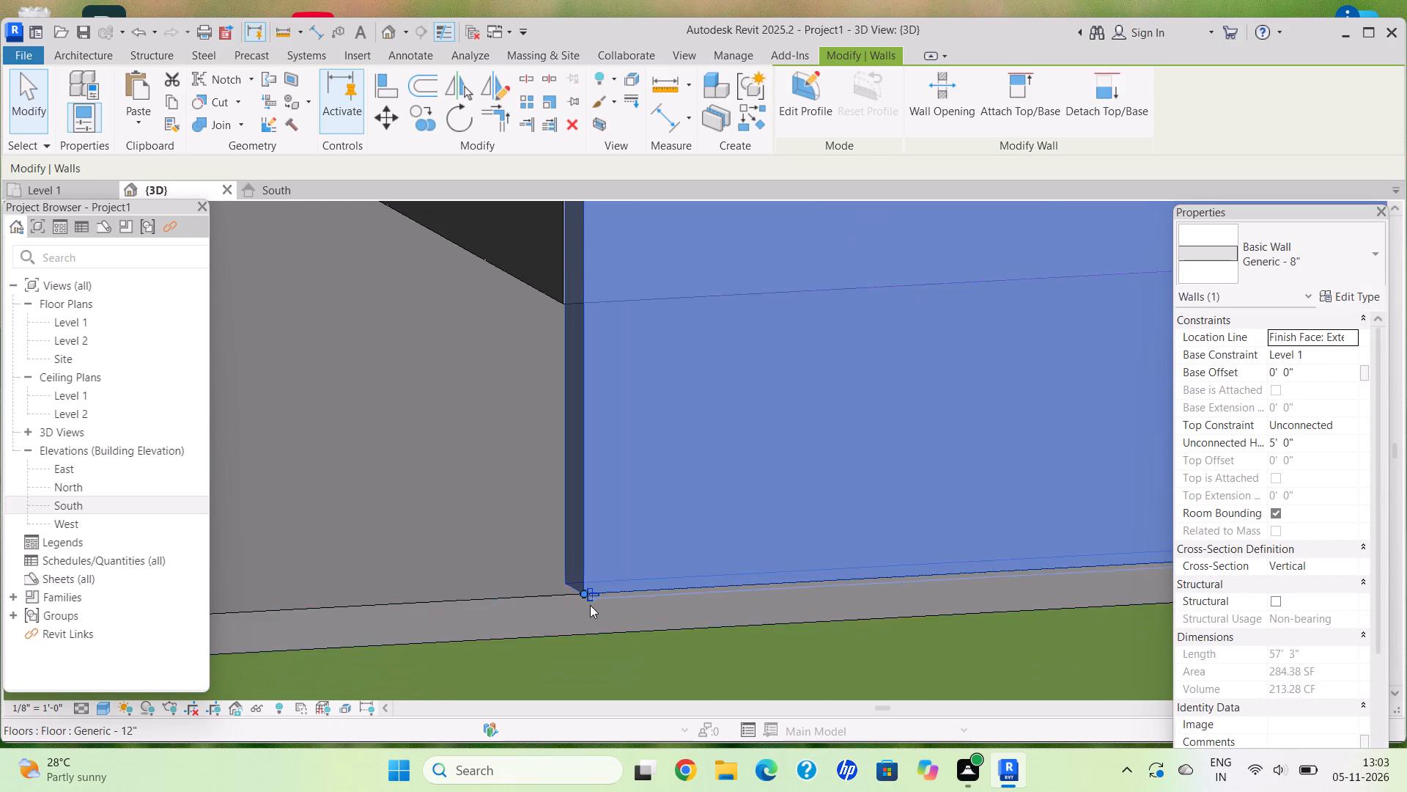
{"action": "scroll", "coordinate": [590, 605], "scroll_direction": "up", "scroll_amount": 9}
{"action": "left_click_drag", "start_coordinate": [581, 585], "coordinate": [971, 601]}
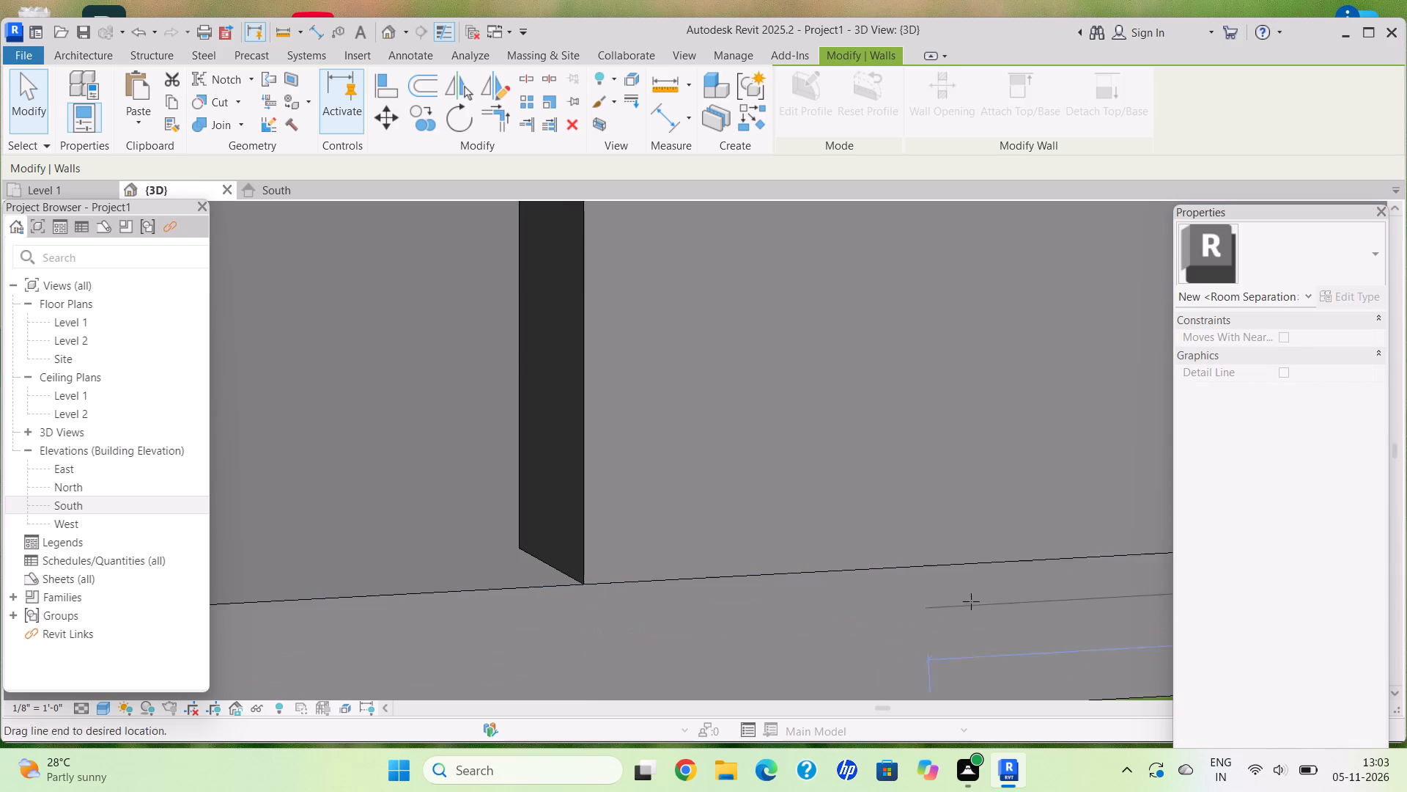
{"action": "left_click_drag", "start_coordinate": [971, 601], "coordinate": [1114, 556]}
{"action": "scroll", "coordinate": [796, 586], "scroll_direction": "down", "scroll_amount": 15}
{"action": "key", "text": "Escape"}
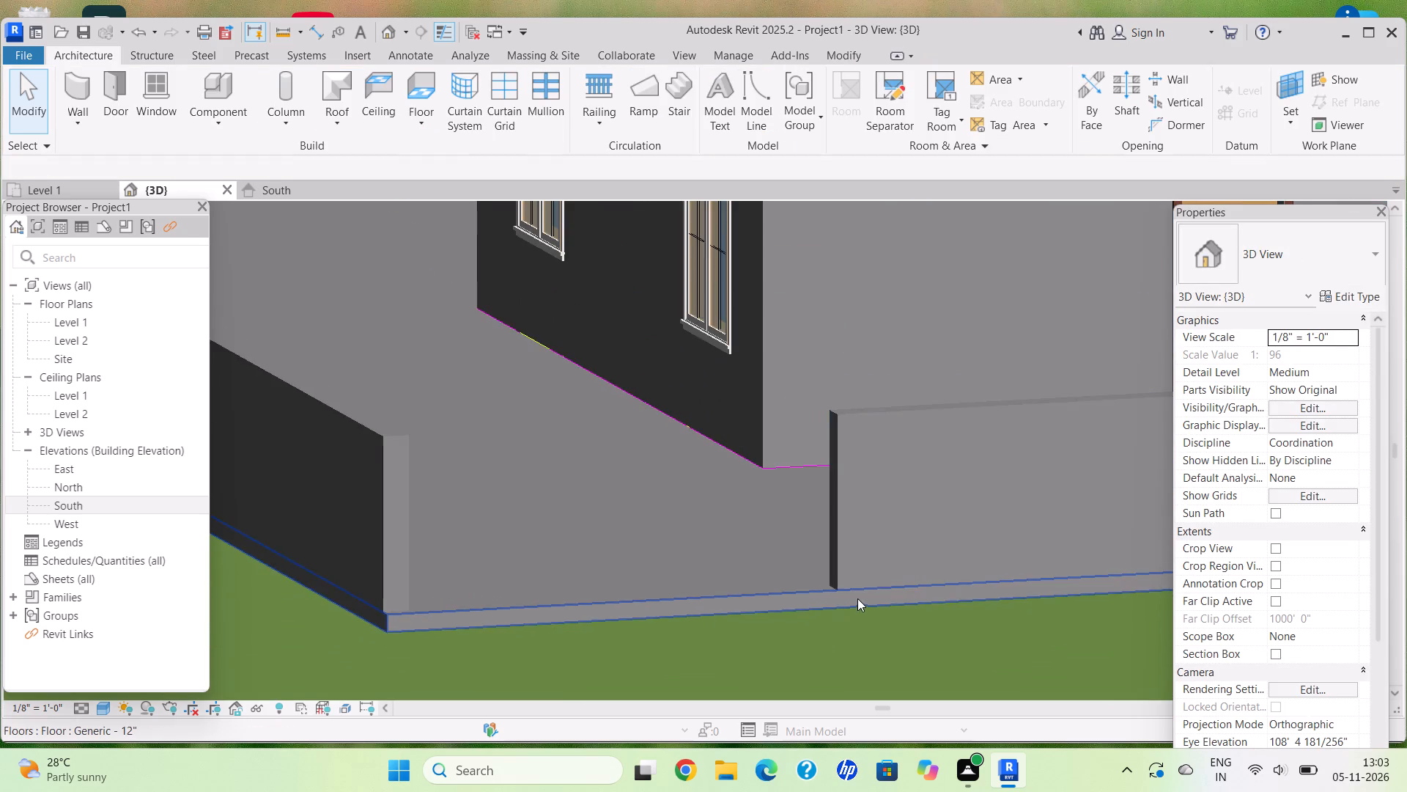
Pull the open end of the door-side boundary wall back slightly more, to a length of about 54'-6".
{"action": "middle_click_drag", "start_coordinate": [854, 596], "coordinate": [850, 584], "text": "shift"}
{"action": "scroll", "coordinate": [853, 579], "scroll_direction": "up", "scroll_amount": 8}
{"action": "left_click", "coordinate": [749, 508]}
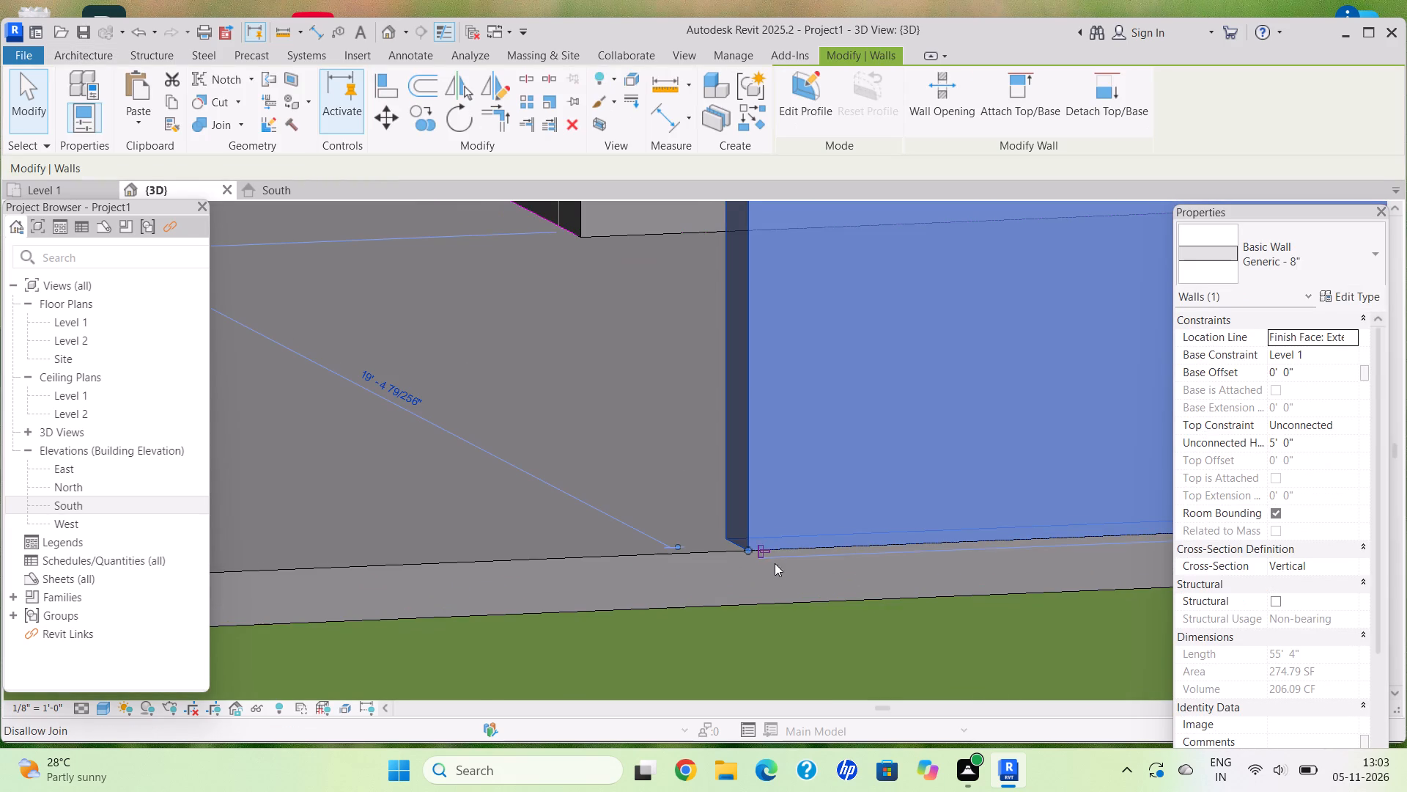
{"action": "scroll", "coordinate": [784, 546], "scroll_direction": "up", "scroll_amount": 3}
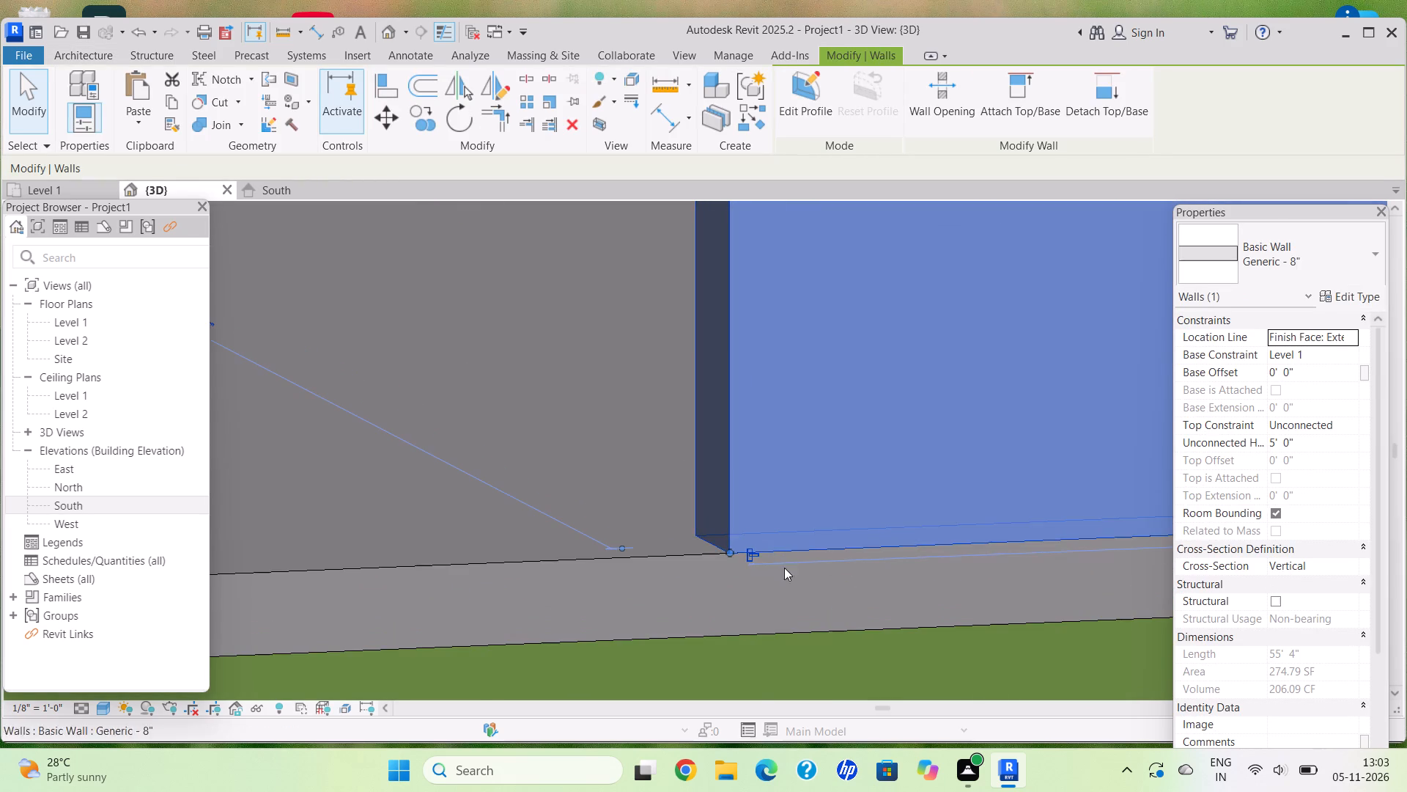
{"action": "middle_click_drag", "start_coordinate": [750, 555], "coordinate": [627, 606]}
{"action": "scroll", "coordinate": [626, 606], "scroll_direction": "up", "scroll_amount": 9}
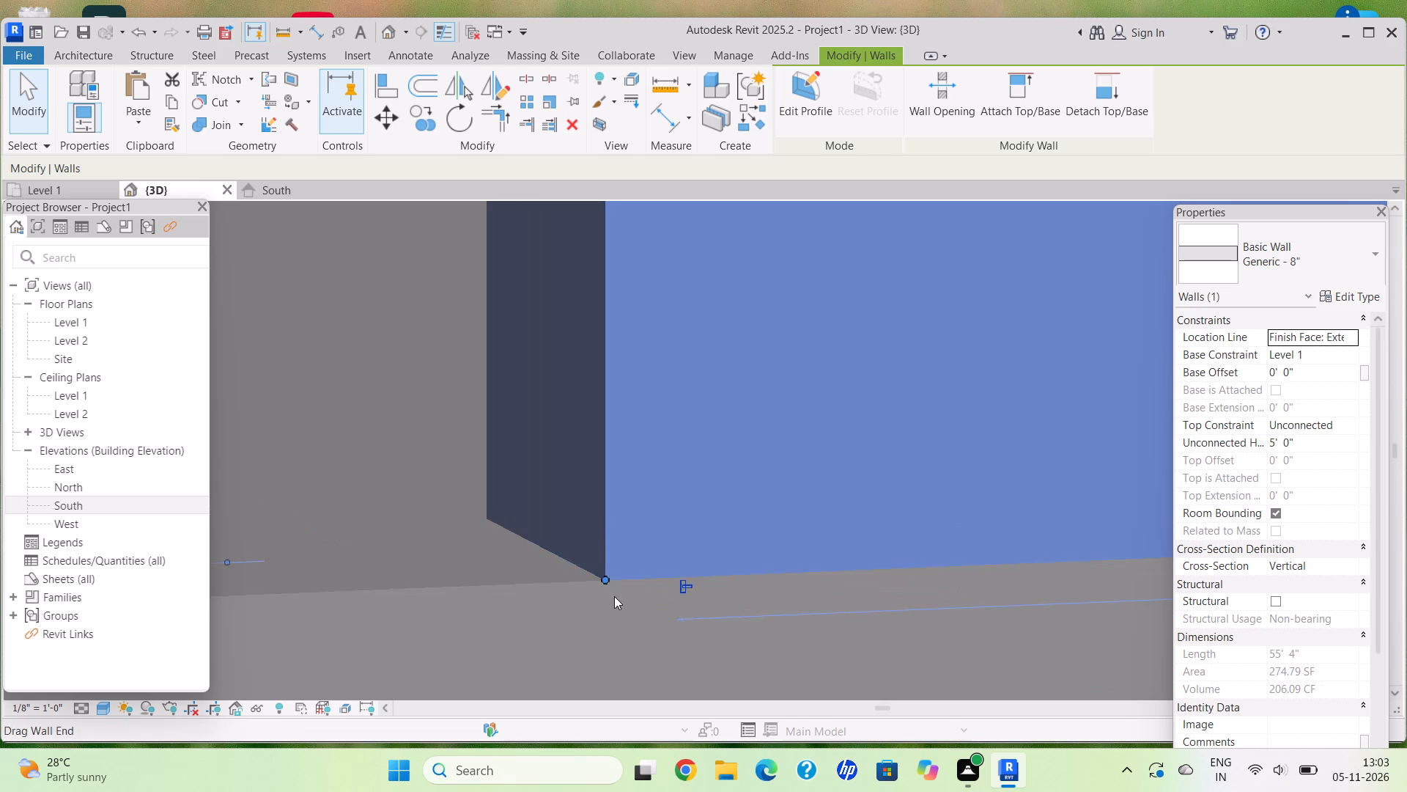
{"action": "scroll", "coordinate": [614, 596], "scroll_direction": "up", "scroll_amount": 1}
{"action": "left_click_drag", "start_coordinate": [602, 579], "coordinate": [994, 597]}
{"action": "left_click", "coordinate": [1131, 554]}
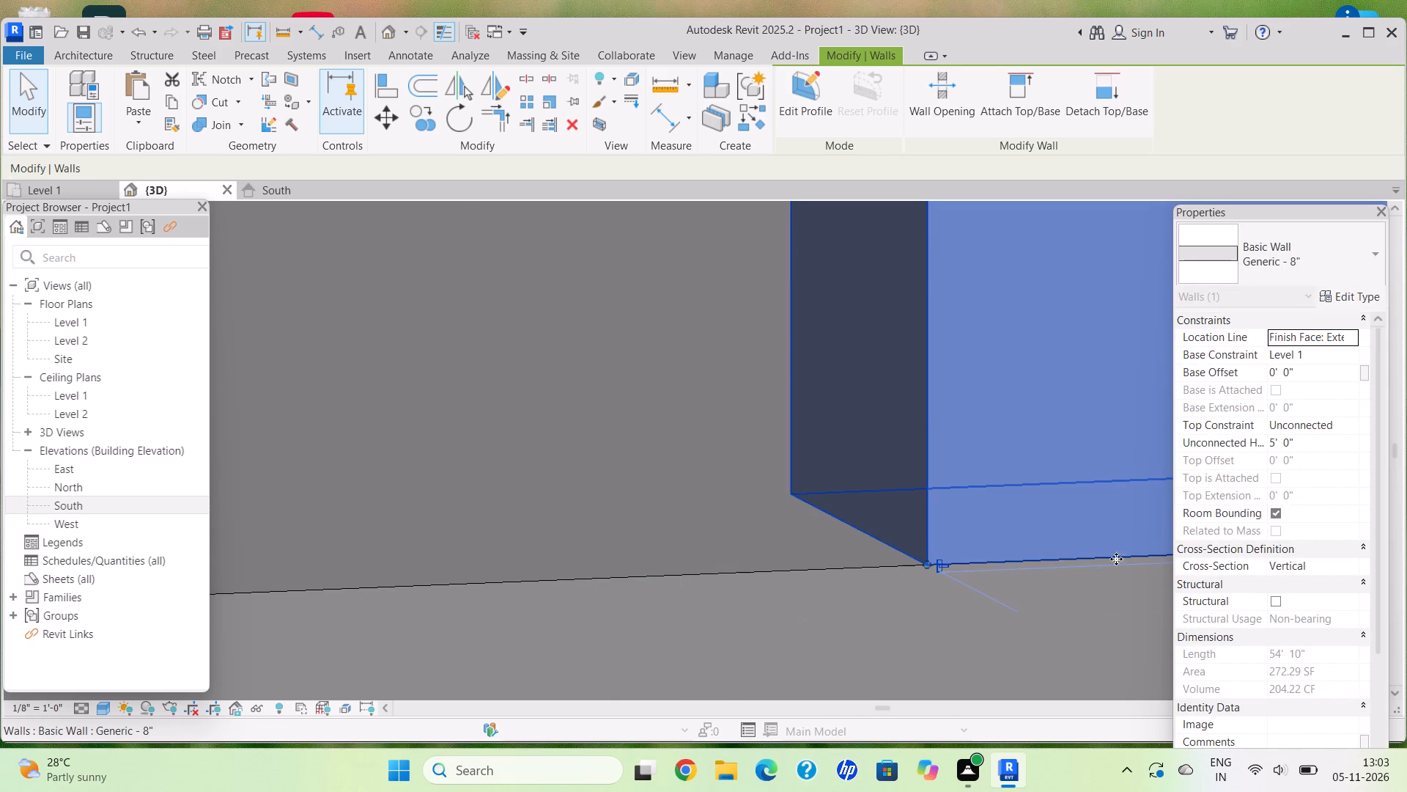
{"action": "left_click_drag", "start_coordinate": [928, 562], "coordinate": [1127, 553]}
Shorten the door-side boundary wall further toward the door, to a length of about 48'-10".
{"action": "scroll", "coordinate": [890, 604], "scroll_direction": "down", "scroll_amount": 20}
{"action": "scroll", "coordinate": [890, 604], "scroll_direction": "down", "scroll_amount": 3}
{"action": "middle_click_drag", "start_coordinate": [983, 596], "coordinate": [695, 592]}
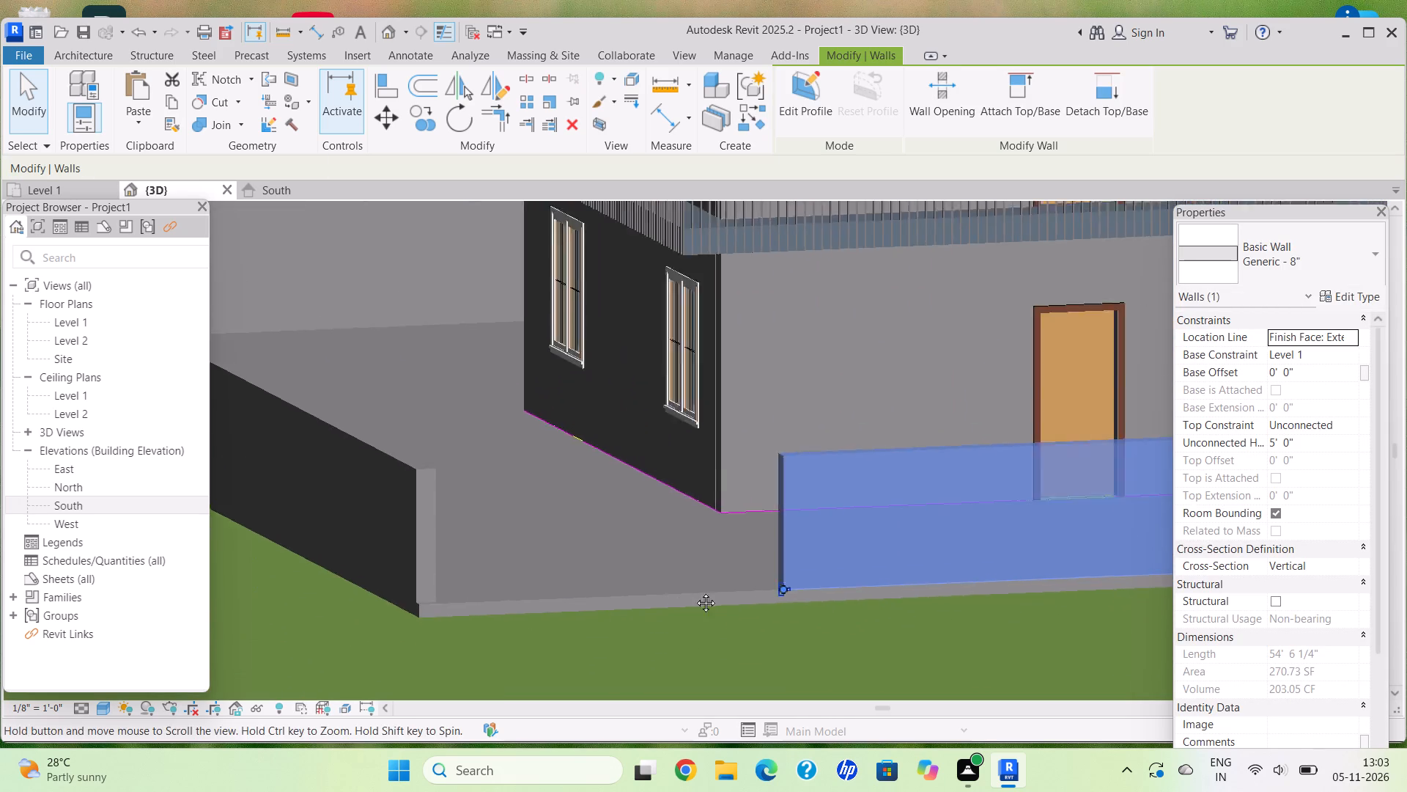
{"action": "middle_click_drag", "start_coordinate": [695, 592], "coordinate": [424, 617]}
{"action": "scroll", "coordinate": [433, 631], "scroll_direction": "up", "scroll_amount": 10}
{"action": "left_click_drag", "start_coordinate": [408, 590], "coordinate": [437, 595]}
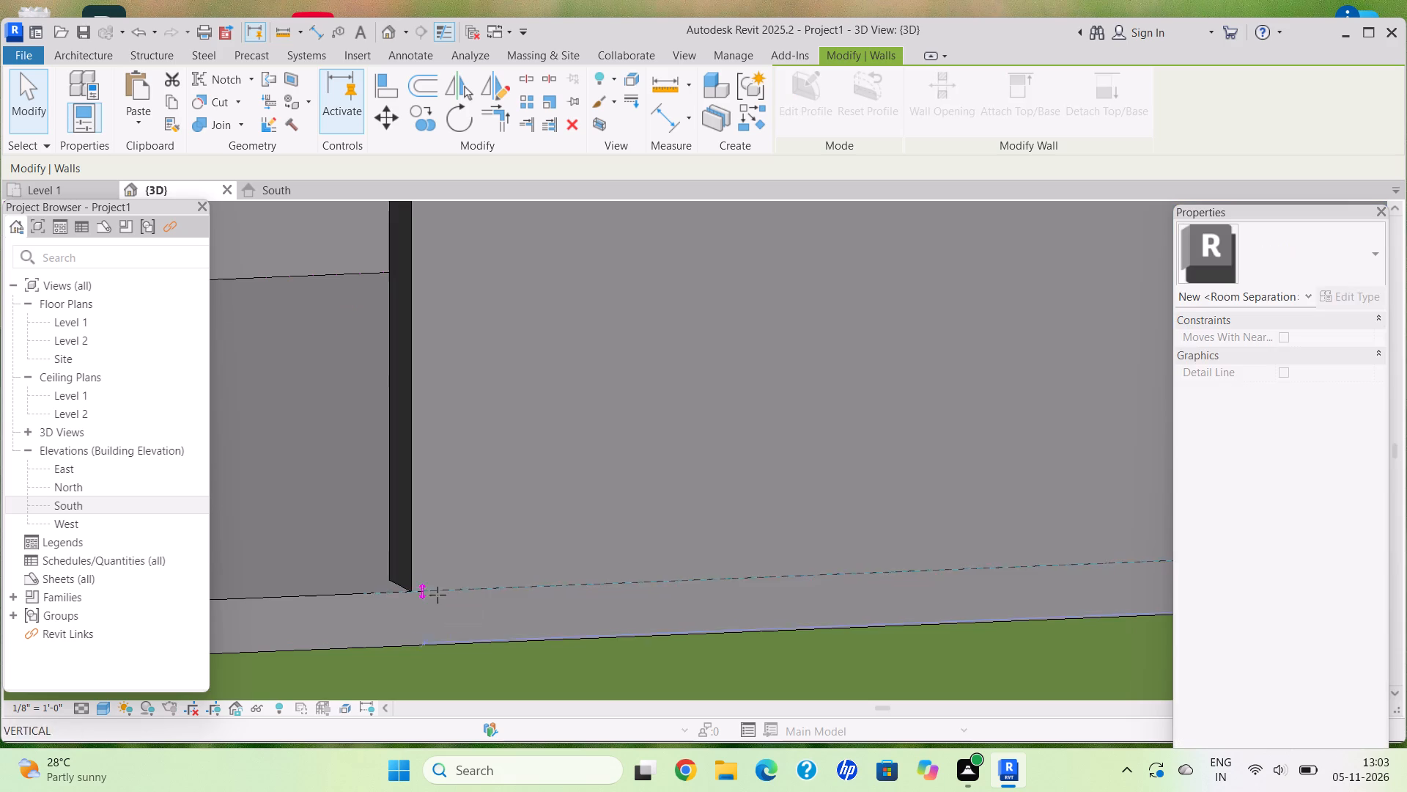
{"action": "left_click_drag", "start_coordinate": [437, 595], "coordinate": [1007, 567]}
{"action": "scroll", "coordinate": [1002, 567], "scroll_direction": "down", "scroll_amount": 8}
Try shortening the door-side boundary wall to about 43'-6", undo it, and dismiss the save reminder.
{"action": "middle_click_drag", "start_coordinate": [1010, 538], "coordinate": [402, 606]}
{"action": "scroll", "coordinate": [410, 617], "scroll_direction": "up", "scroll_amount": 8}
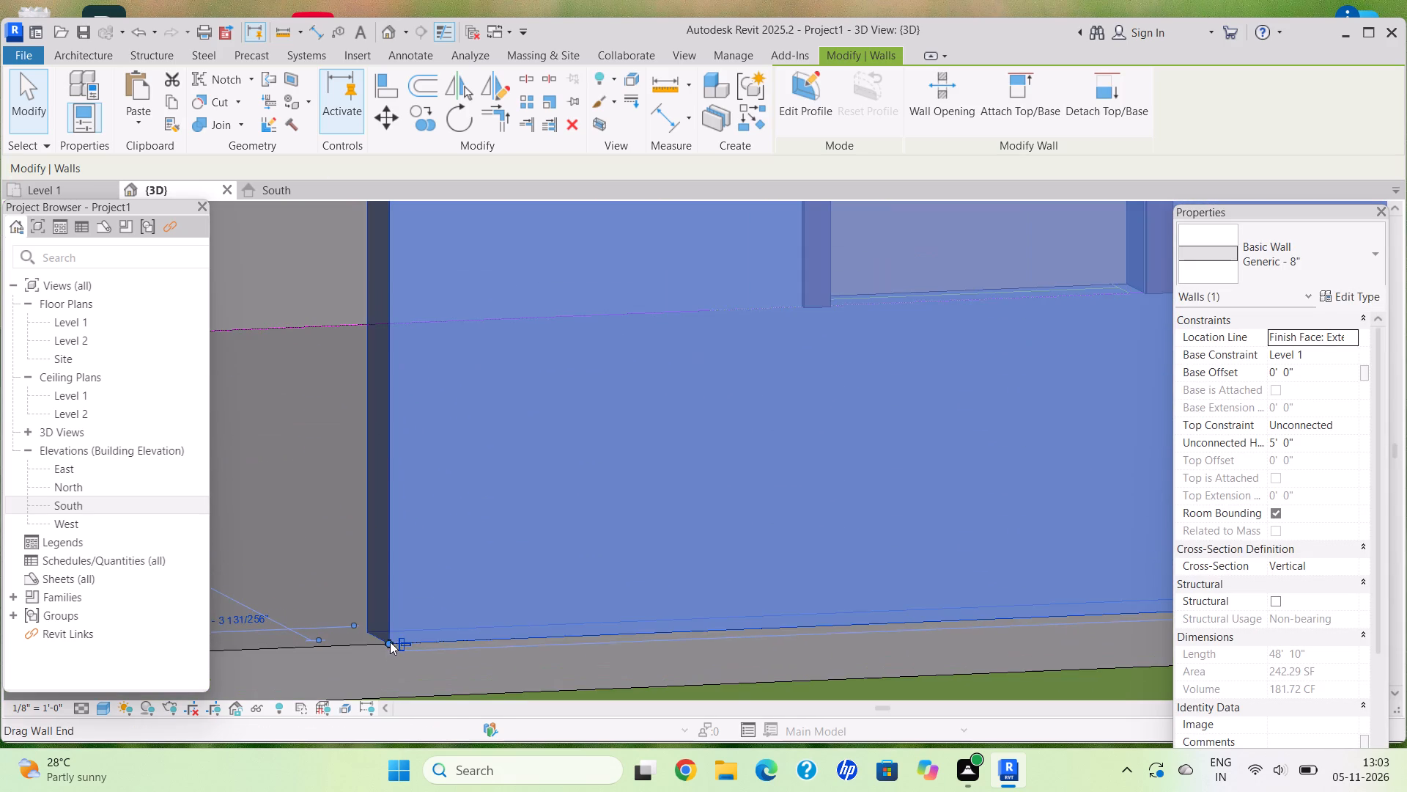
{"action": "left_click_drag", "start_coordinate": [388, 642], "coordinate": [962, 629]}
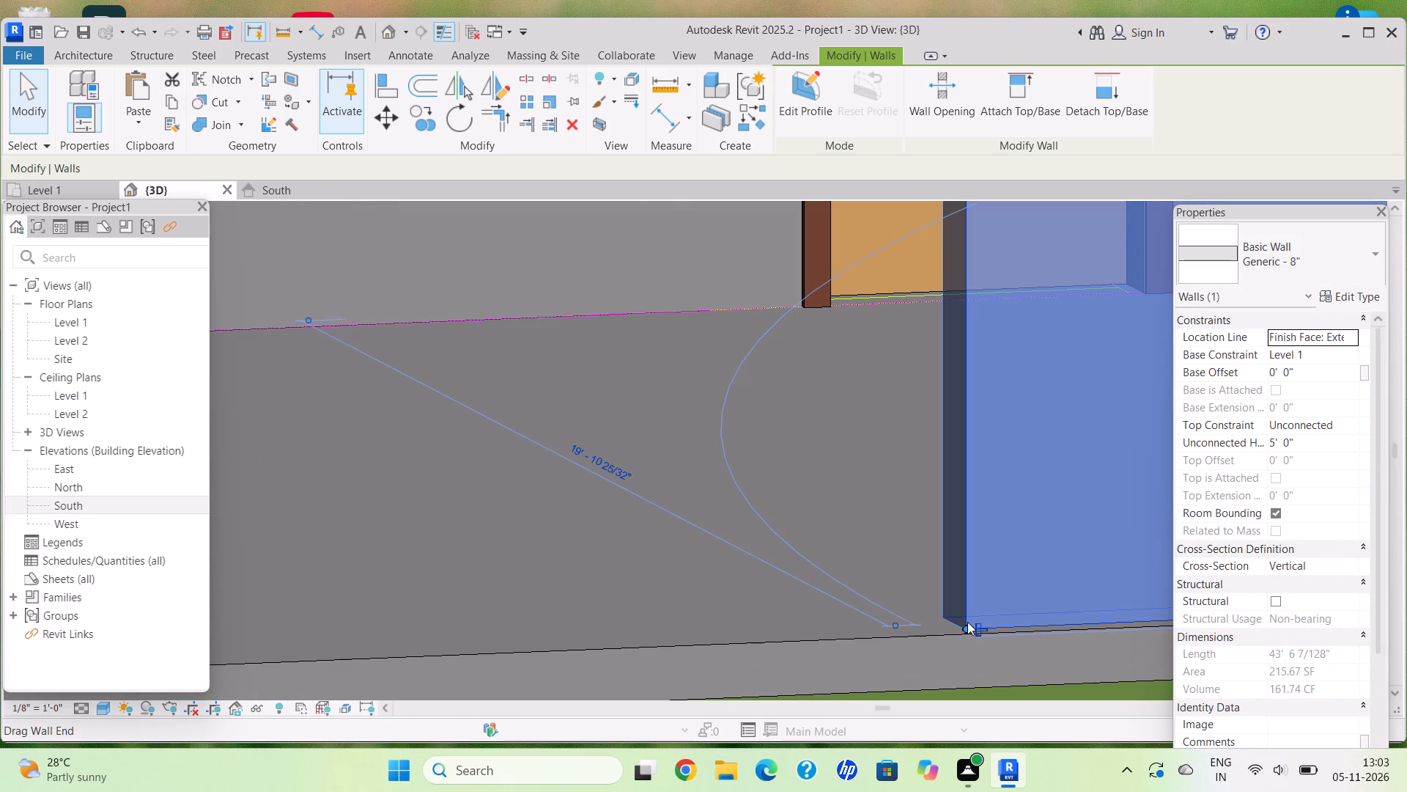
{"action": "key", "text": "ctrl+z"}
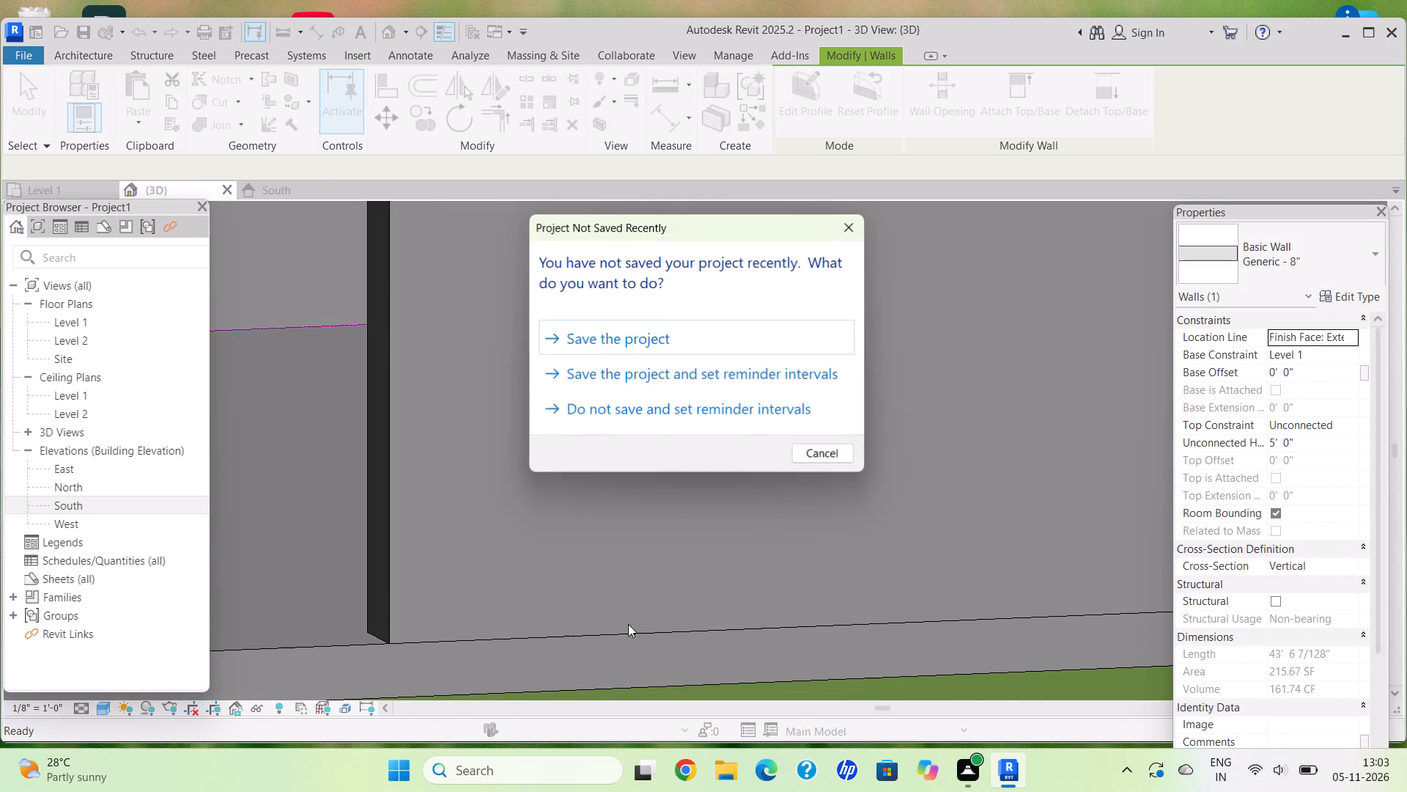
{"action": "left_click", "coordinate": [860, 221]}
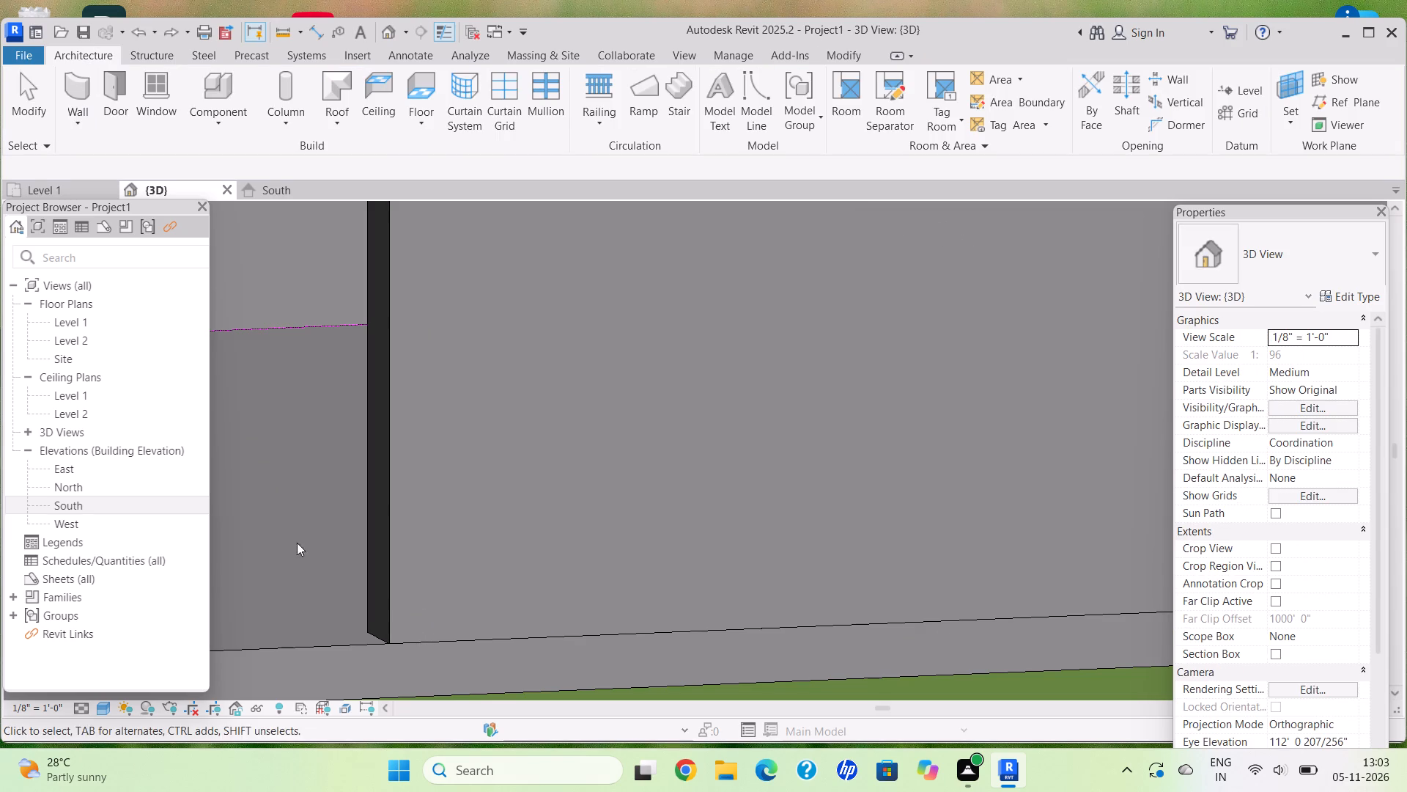
Shorten the door-side boundary wall to about 42'-9", bringing its open end in front of the door.
{"action": "left_click", "coordinate": [387, 594]}
{"action": "left_click_drag", "start_coordinate": [386, 642], "coordinate": [1009, 597]}
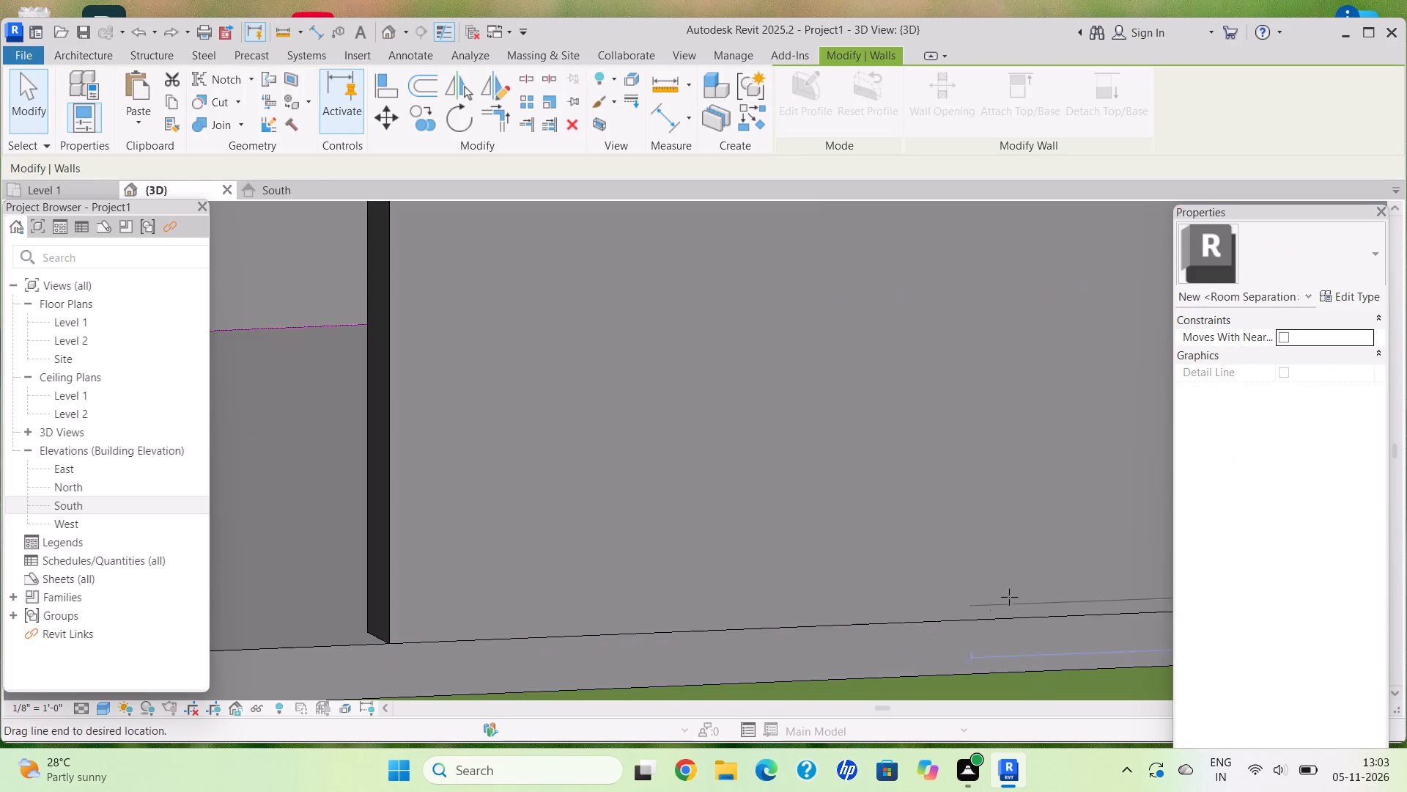
{"action": "left_click_drag", "start_coordinate": [1009, 597], "coordinate": [1031, 620]}
{"action": "scroll", "coordinate": [800, 589], "scroll_direction": "down", "scroll_amount": 7}
{"action": "scroll", "coordinate": [897, 595], "scroll_direction": "down", "scroll_amount": 7}
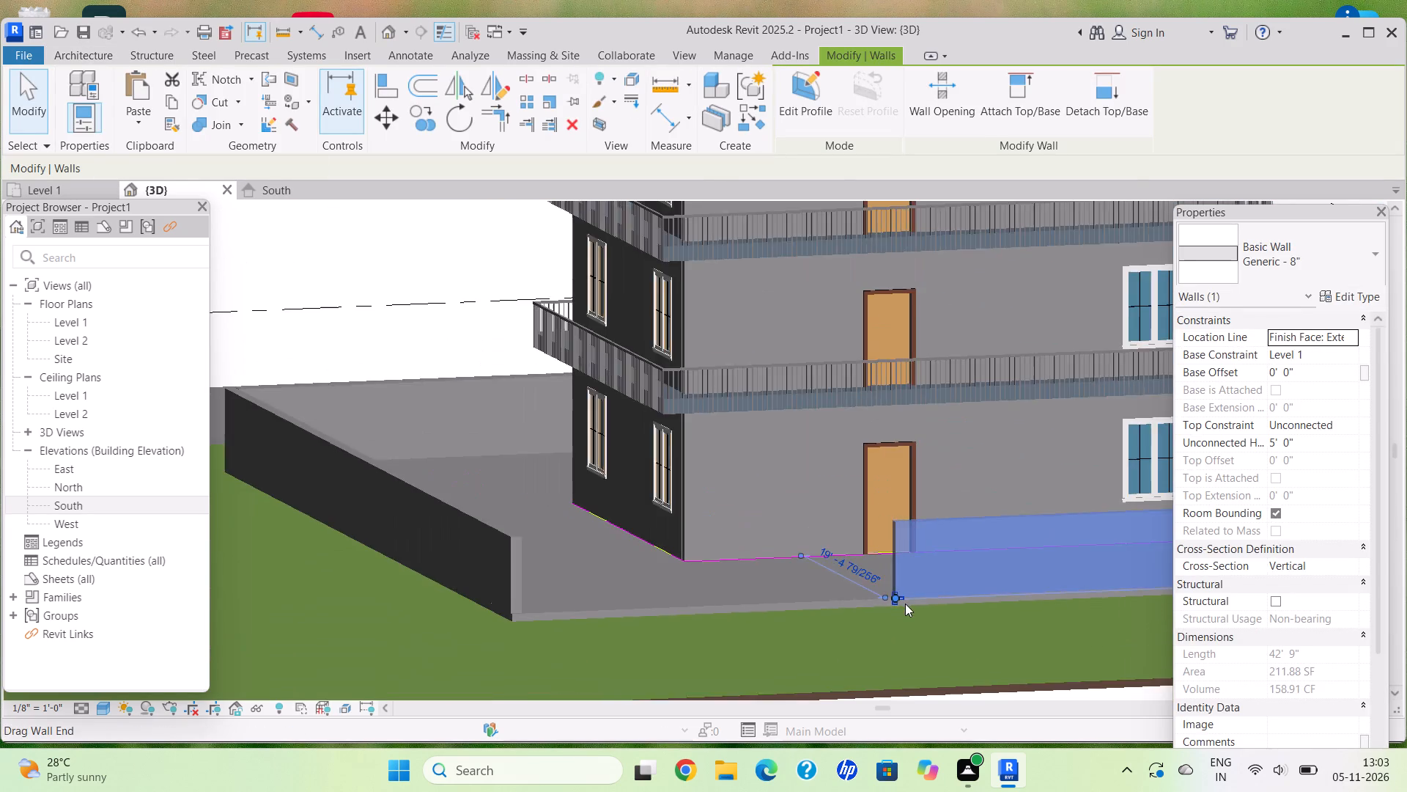
{"action": "key", "text": "Escape"}
Pull the open end of the door-side boundary wall back past the door to clear the entrance opening.
{"action": "middle_click_drag", "start_coordinate": [842, 595], "coordinate": [813, 543]}
{"action": "middle_click_drag", "start_coordinate": [898, 518], "coordinate": [795, 533]}
{"action": "middle_click_drag", "start_coordinate": [767, 534], "coordinate": [799, 569]}
{"action": "scroll", "coordinate": [789, 554], "scroll_direction": "up", "scroll_amount": 1, "text": "shift"}
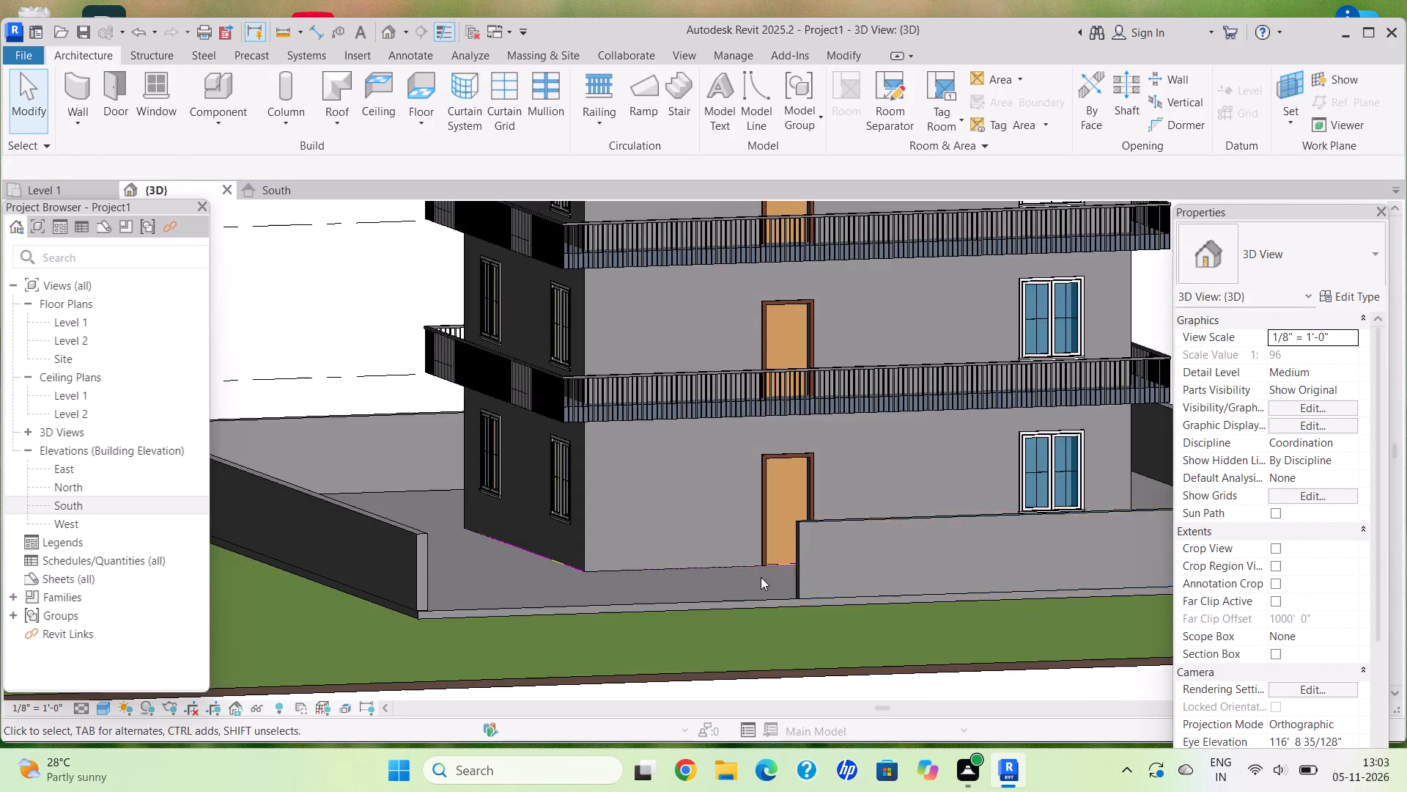
{"action": "scroll", "coordinate": [762, 577], "scroll_direction": "up", "scroll_amount": 4}
{"action": "left_click", "coordinate": [826, 585]}
{"action": "middle_click_drag", "start_coordinate": [866, 594], "coordinate": [725, 599]}
{"action": "scroll", "coordinate": [706, 615], "scroll_direction": "up", "scroll_amount": 5}
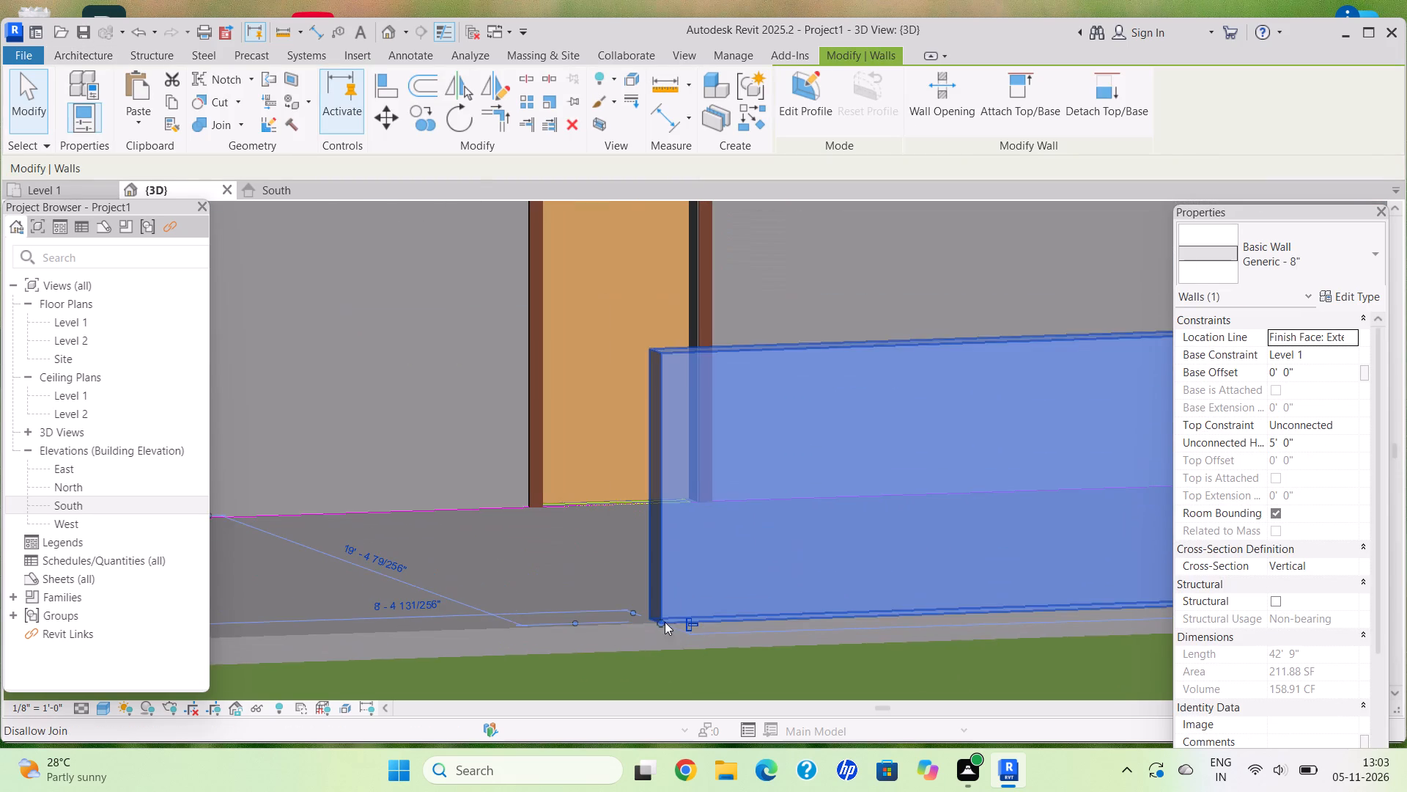
{"action": "left_click_drag", "start_coordinate": [660, 621], "coordinate": [950, 611]}
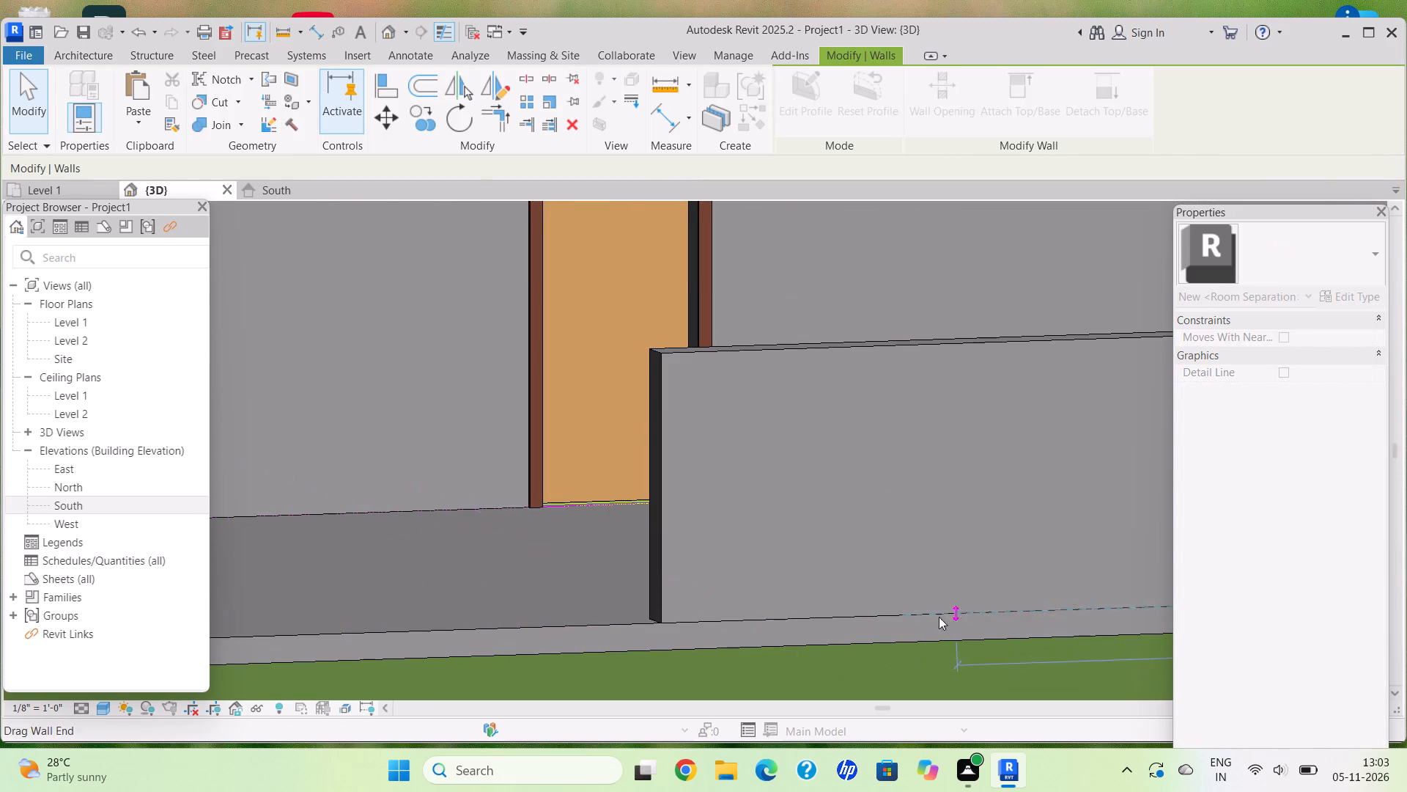
{"action": "scroll", "coordinate": [805, 644], "scroll_direction": "down", "scroll_amount": 1}
{"action": "key", "text": "Escape"}
Load the gate_7956 component family from the Gate folder inside SHUBHAM CITY in Documents.
{"action": "scroll", "coordinate": [823, 623], "scroll_direction": "down", "scroll_amount": 7}
{"action": "middle_click_drag", "start_coordinate": [811, 615], "coordinate": [802, 611]}
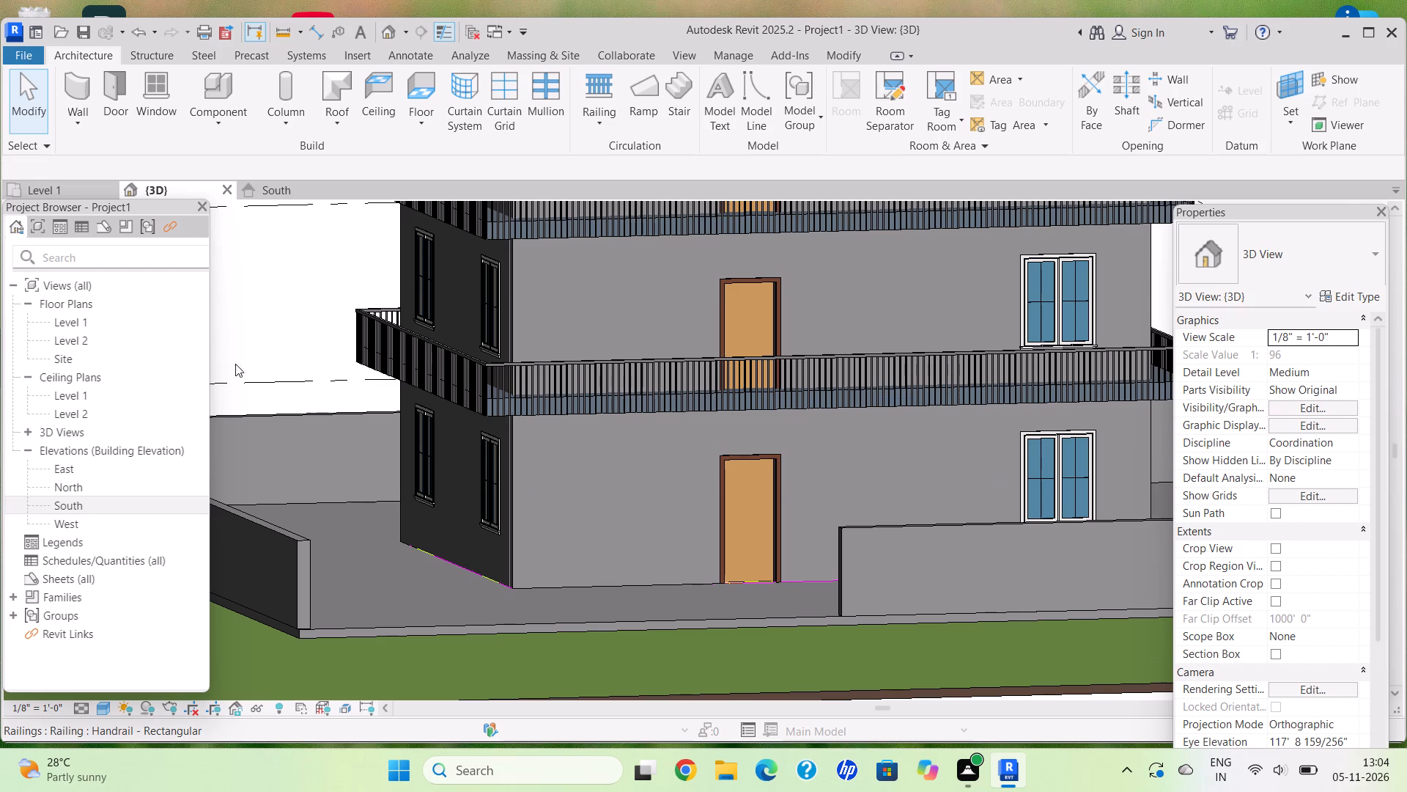
{"action": "left_click", "coordinate": [222, 128]}
{"action": "left_click", "coordinate": [245, 158]}
{"action": "left_click", "coordinate": [799, 125]}
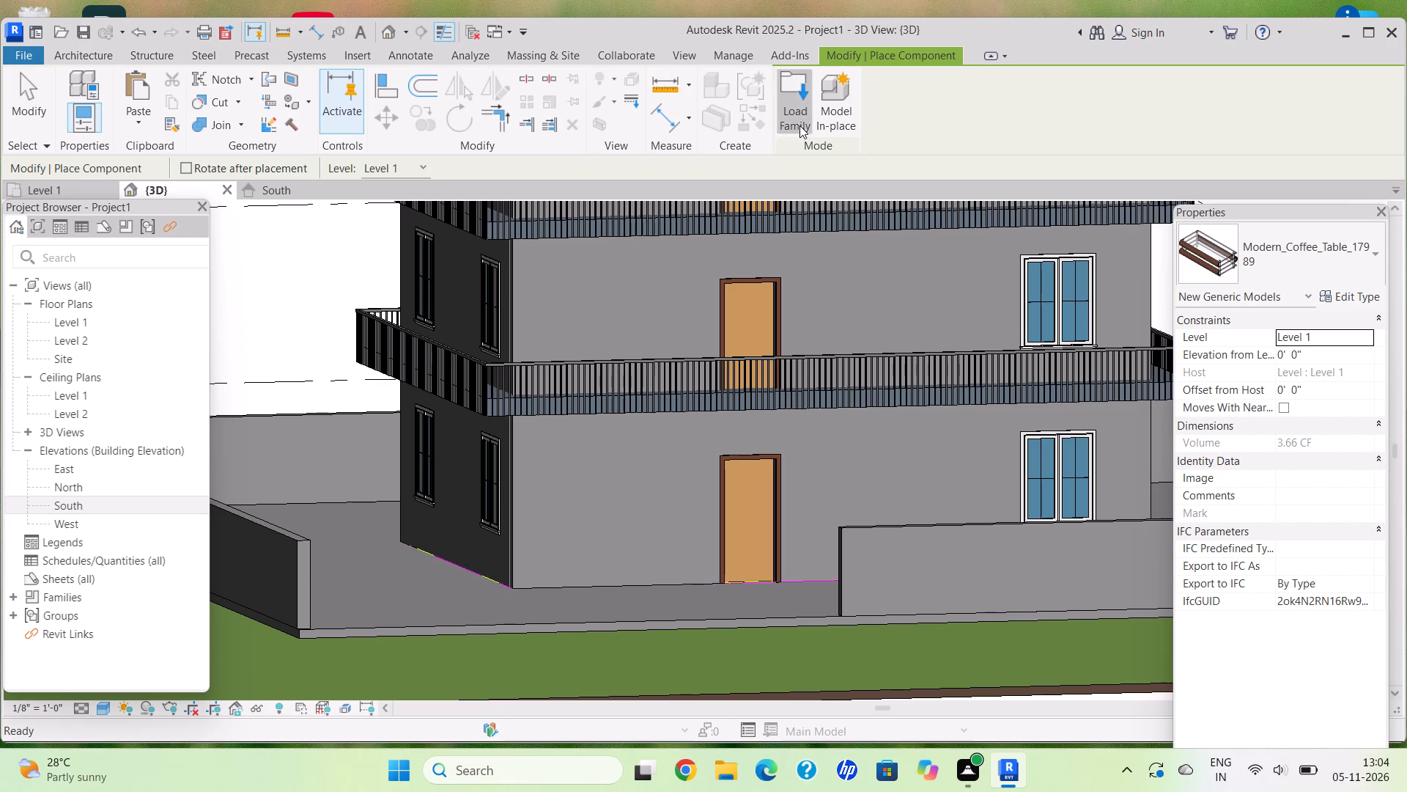
{"action": "double_click", "coordinate": [440, 268]}
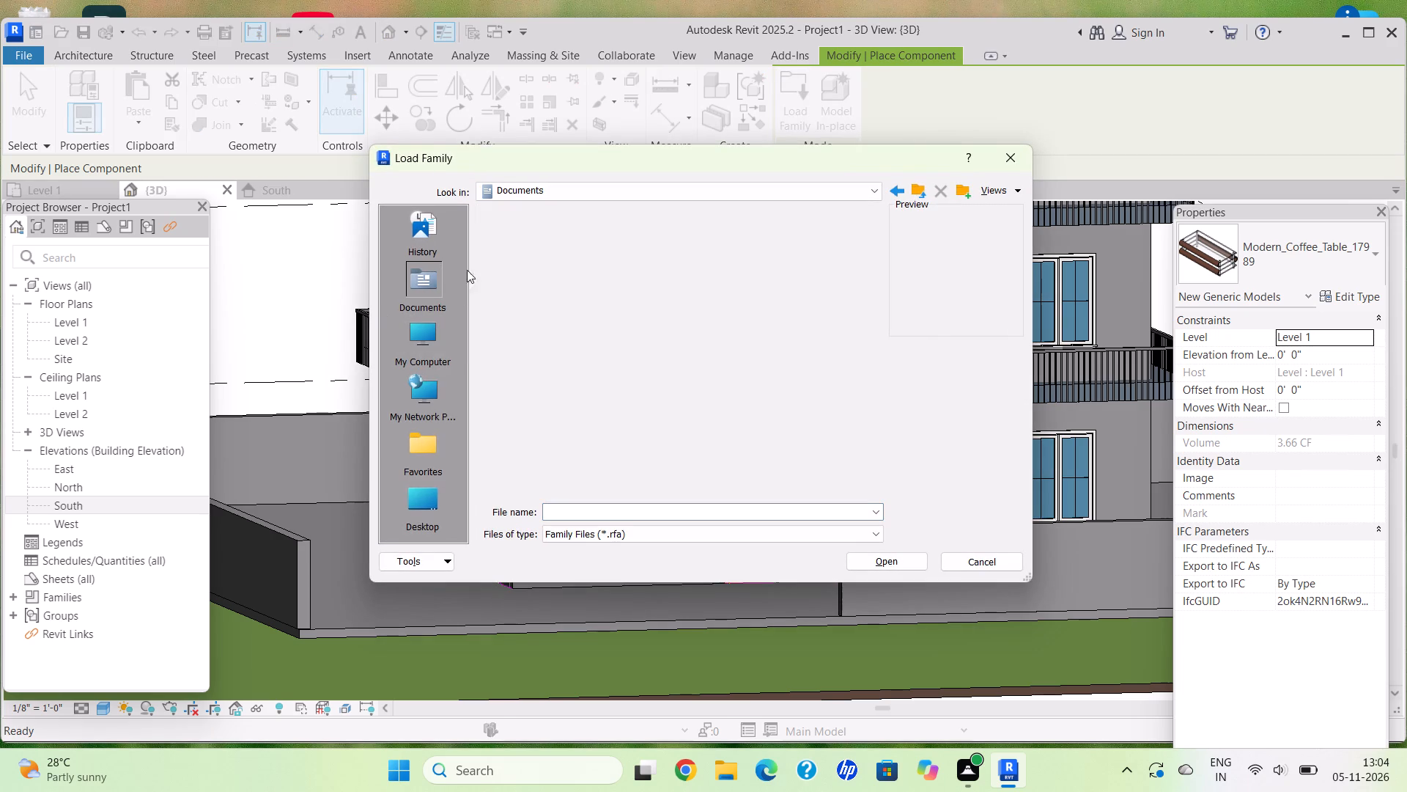
{"action": "double_click", "coordinate": [797, 353]}
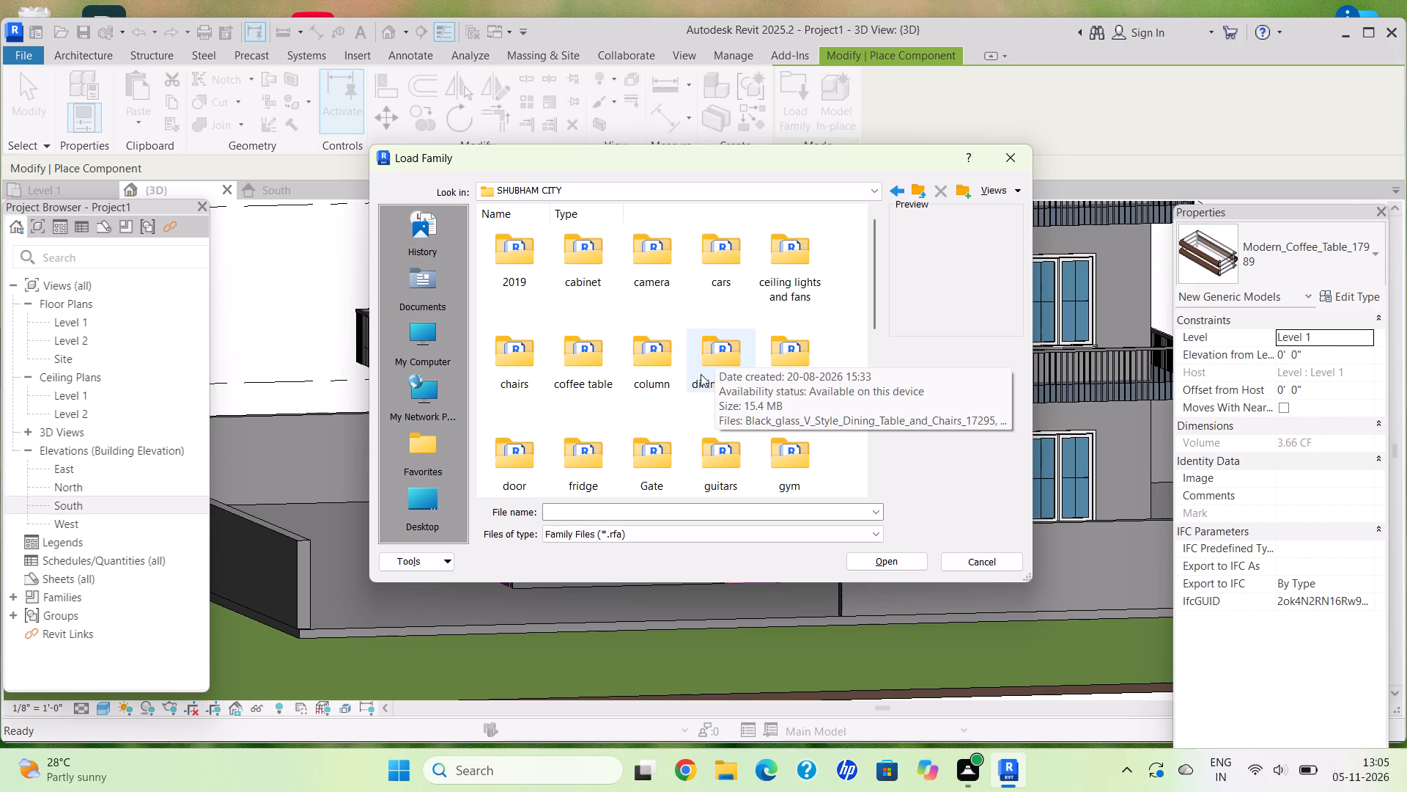
{"action": "scroll", "coordinate": [701, 374], "scroll_direction": "down", "scroll_amount": 1}
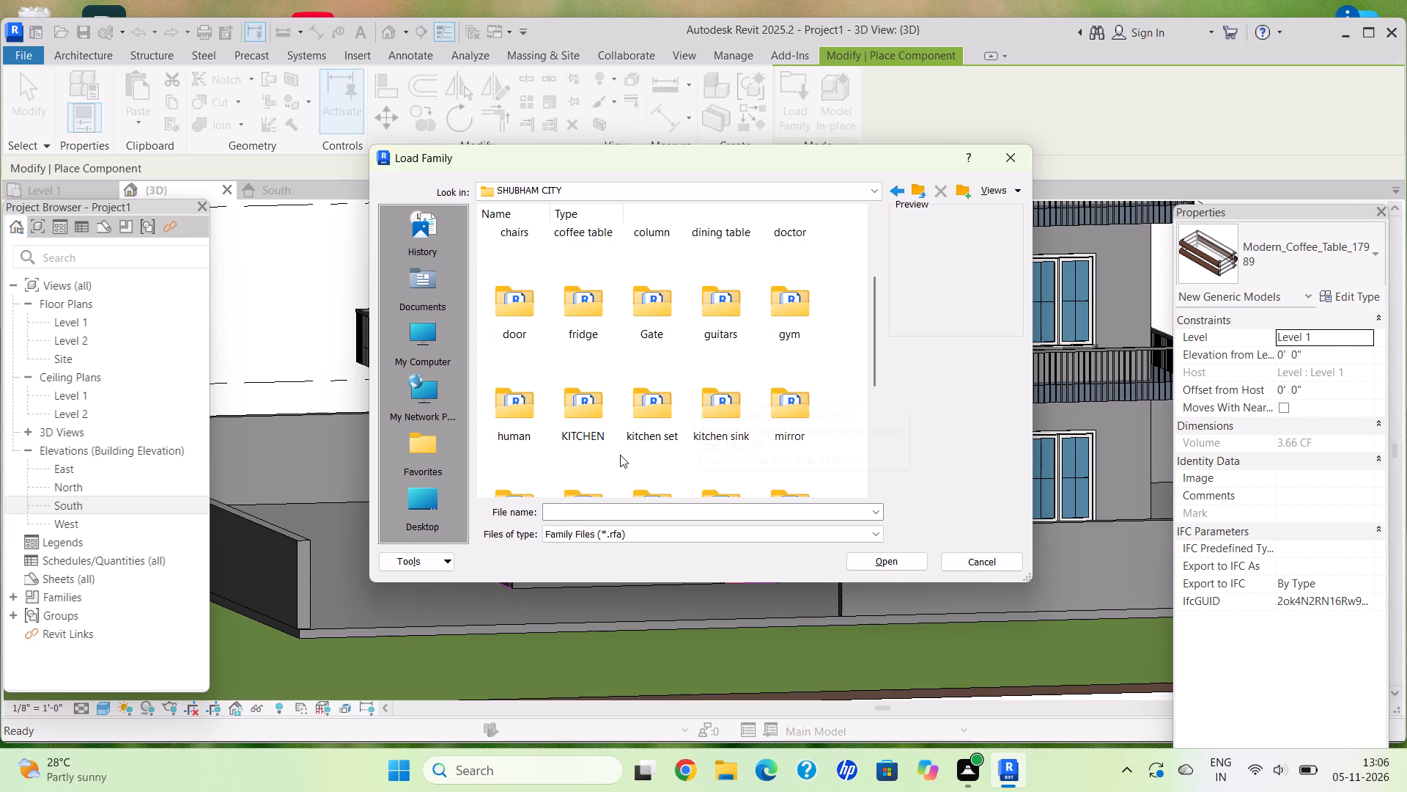
{"action": "scroll", "coordinate": [695, 400], "scroll_direction": "down", "scroll_amount": 6}
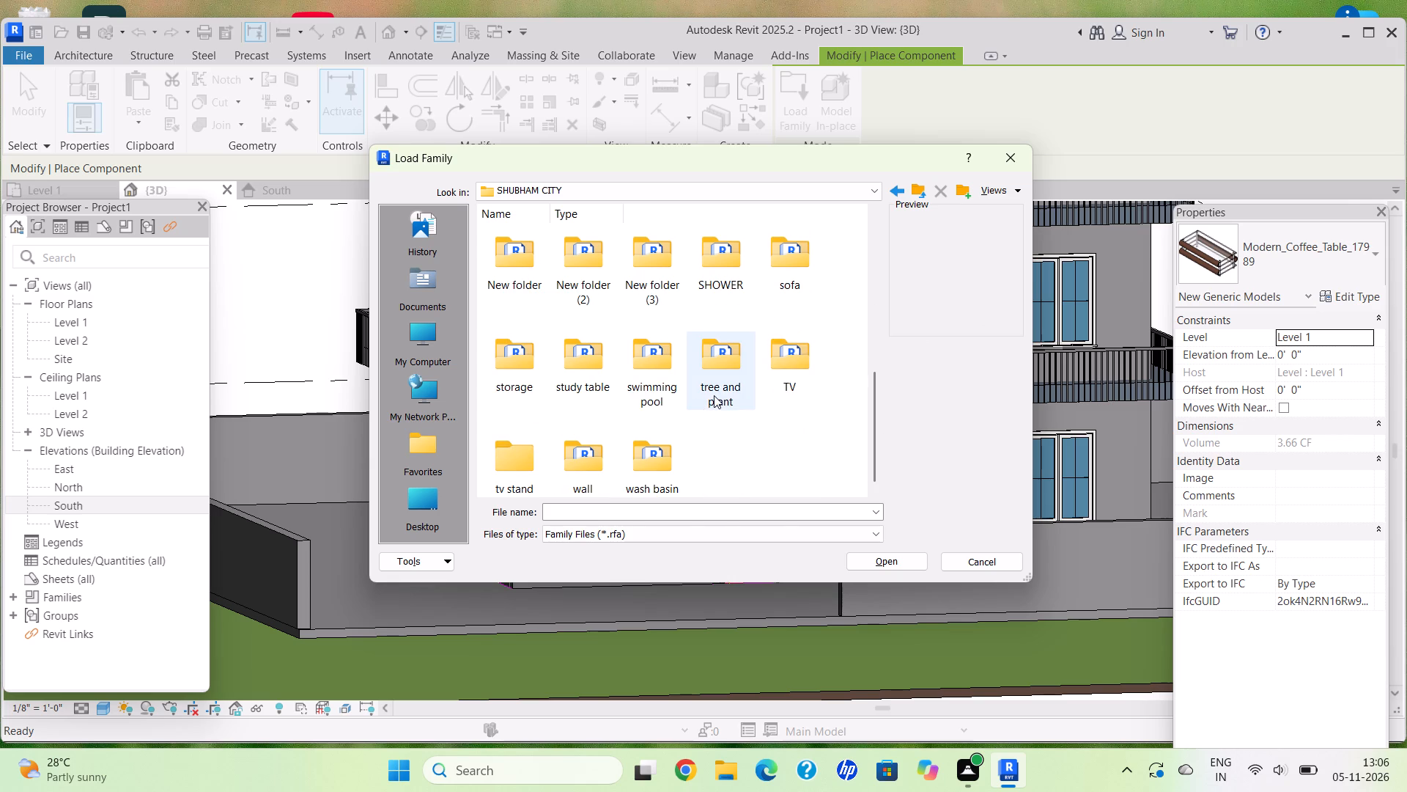
{"action": "scroll", "coordinate": [747, 355], "scroll_direction": "up", "scroll_amount": 2}
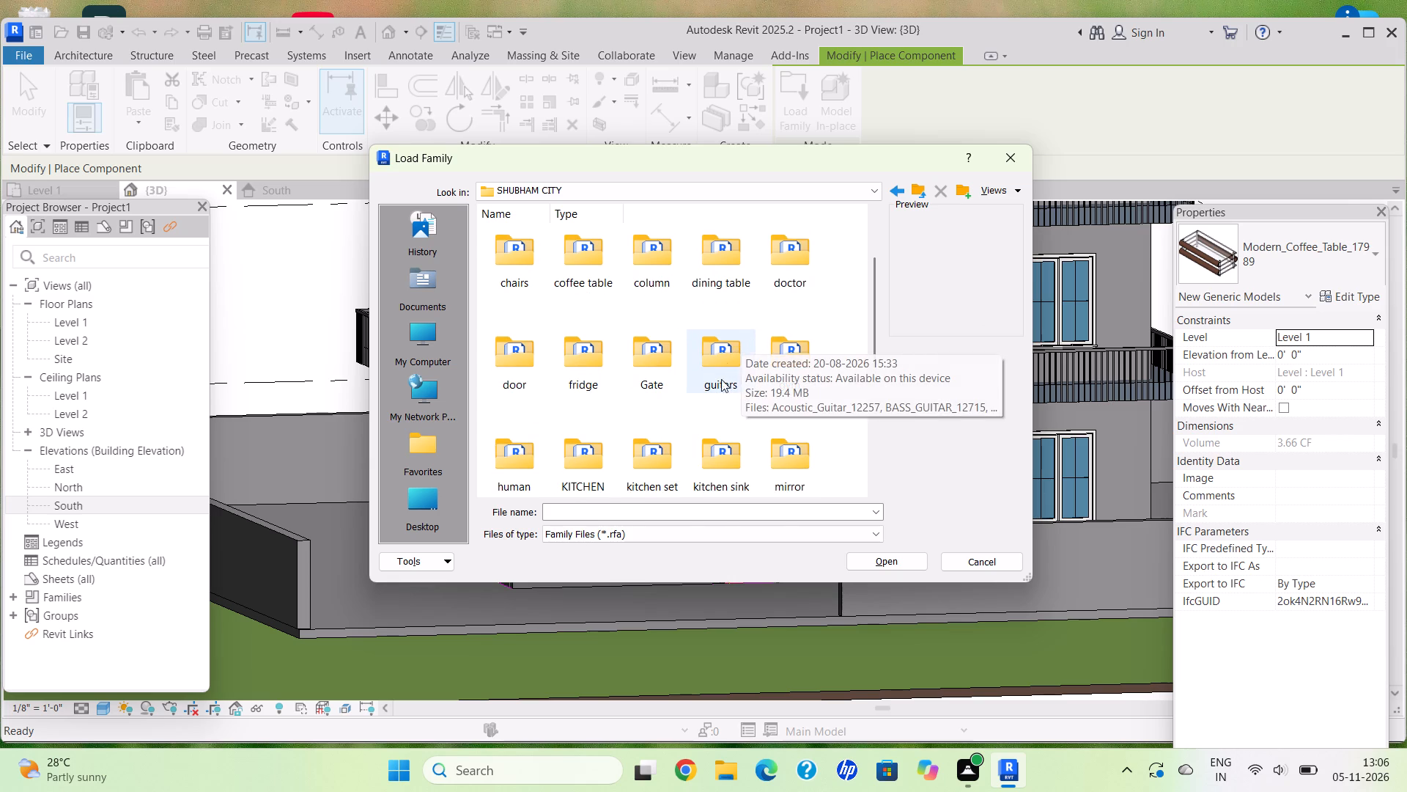
{"action": "double_click", "coordinate": [673, 346]}
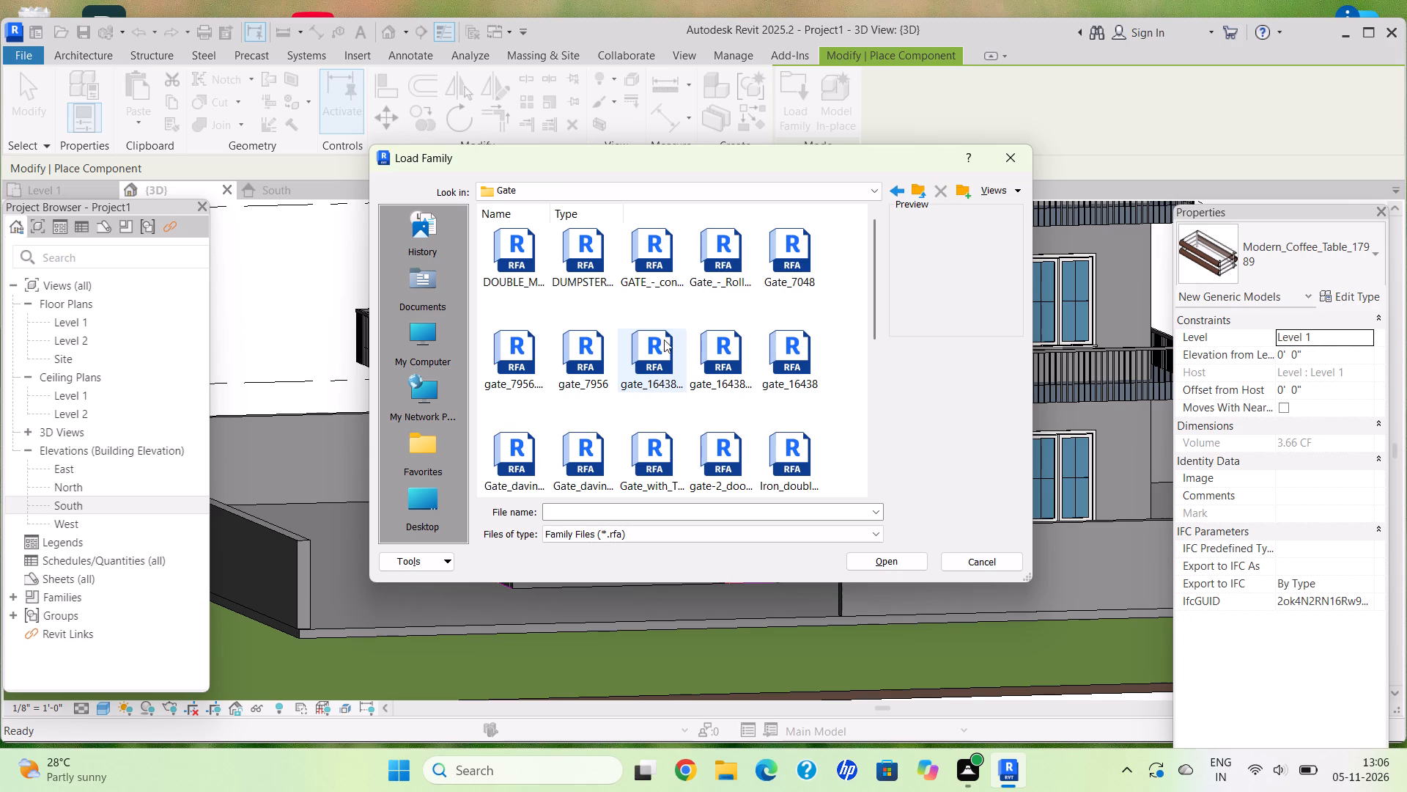
{"action": "left_click", "coordinate": [658, 342]}
{"action": "left_click", "coordinate": [594, 351]}
{"action": "left_click", "coordinate": [875, 565]}
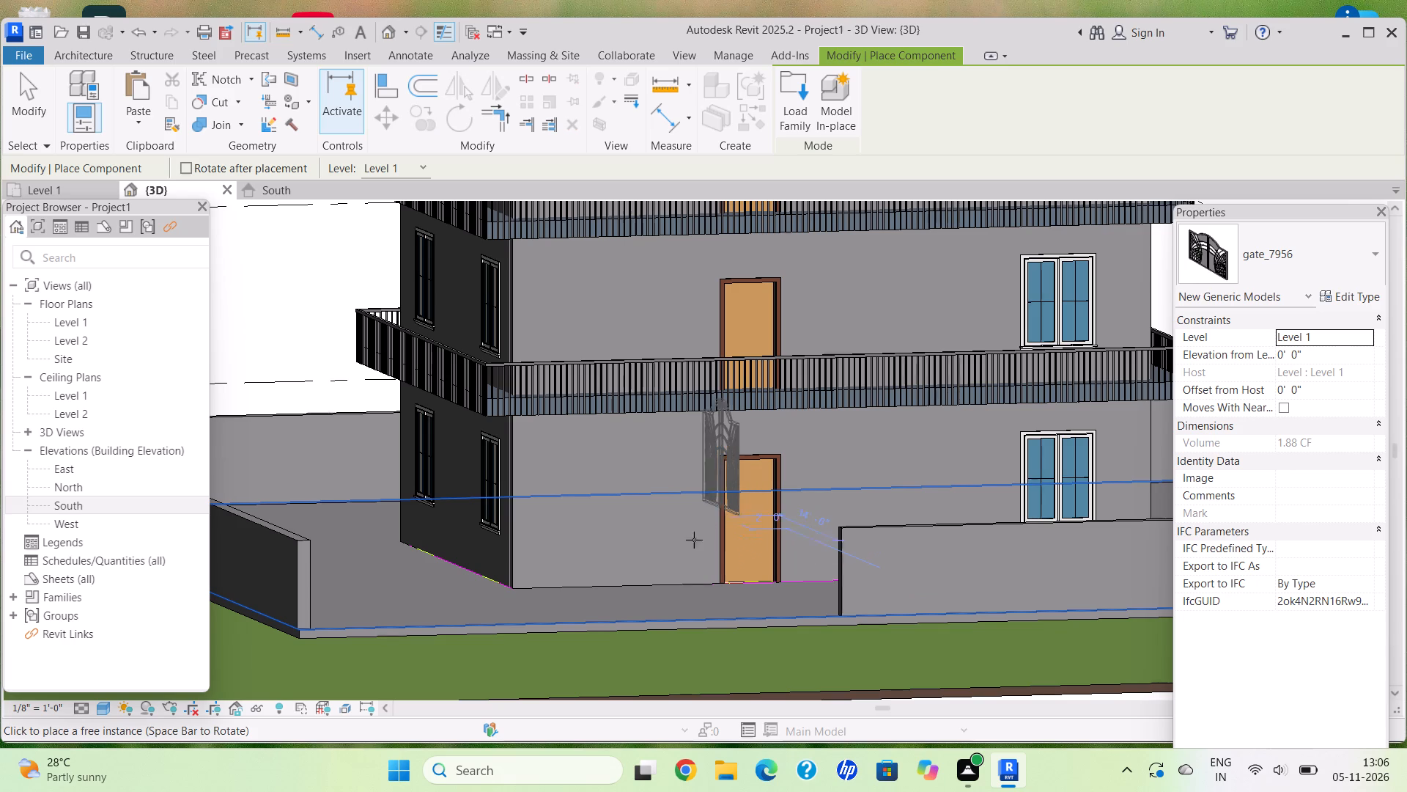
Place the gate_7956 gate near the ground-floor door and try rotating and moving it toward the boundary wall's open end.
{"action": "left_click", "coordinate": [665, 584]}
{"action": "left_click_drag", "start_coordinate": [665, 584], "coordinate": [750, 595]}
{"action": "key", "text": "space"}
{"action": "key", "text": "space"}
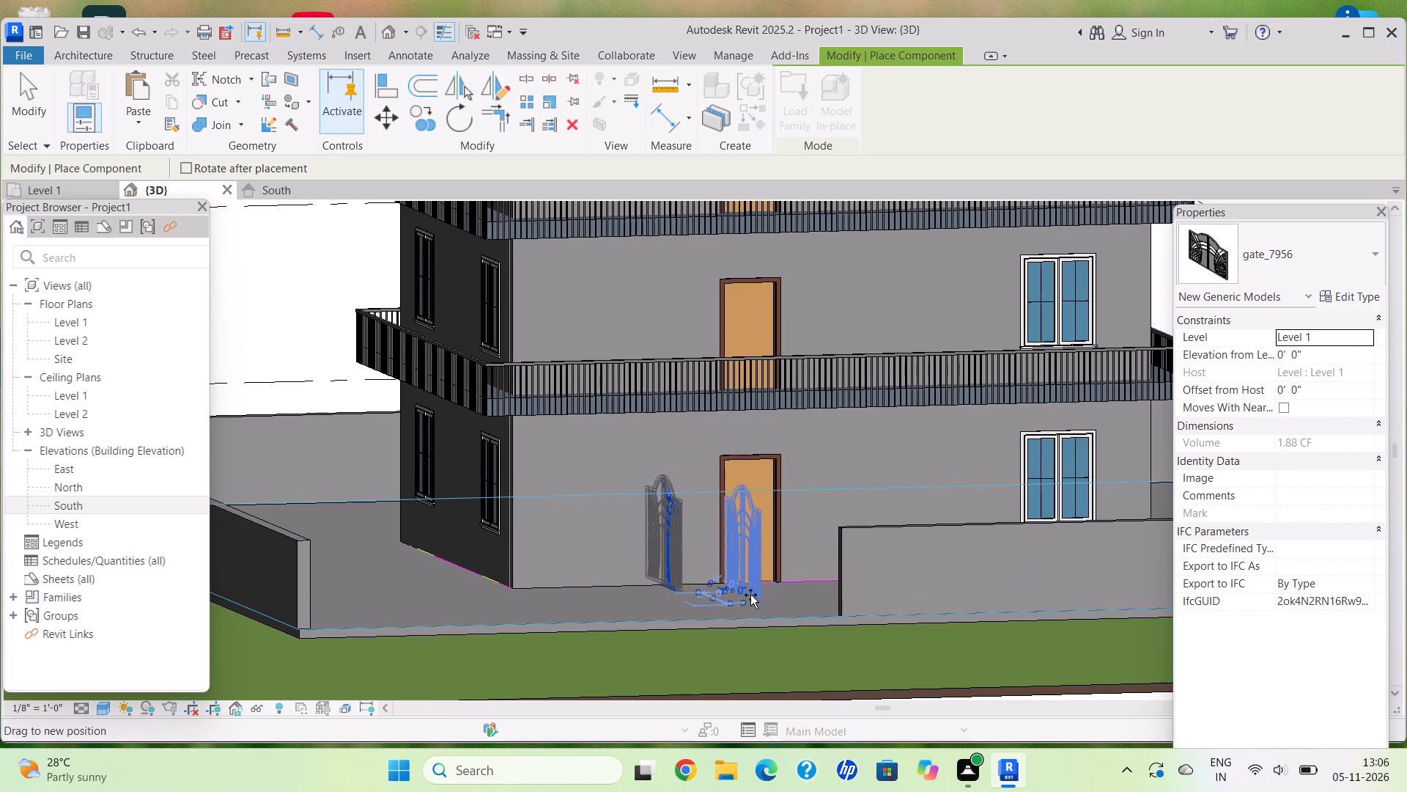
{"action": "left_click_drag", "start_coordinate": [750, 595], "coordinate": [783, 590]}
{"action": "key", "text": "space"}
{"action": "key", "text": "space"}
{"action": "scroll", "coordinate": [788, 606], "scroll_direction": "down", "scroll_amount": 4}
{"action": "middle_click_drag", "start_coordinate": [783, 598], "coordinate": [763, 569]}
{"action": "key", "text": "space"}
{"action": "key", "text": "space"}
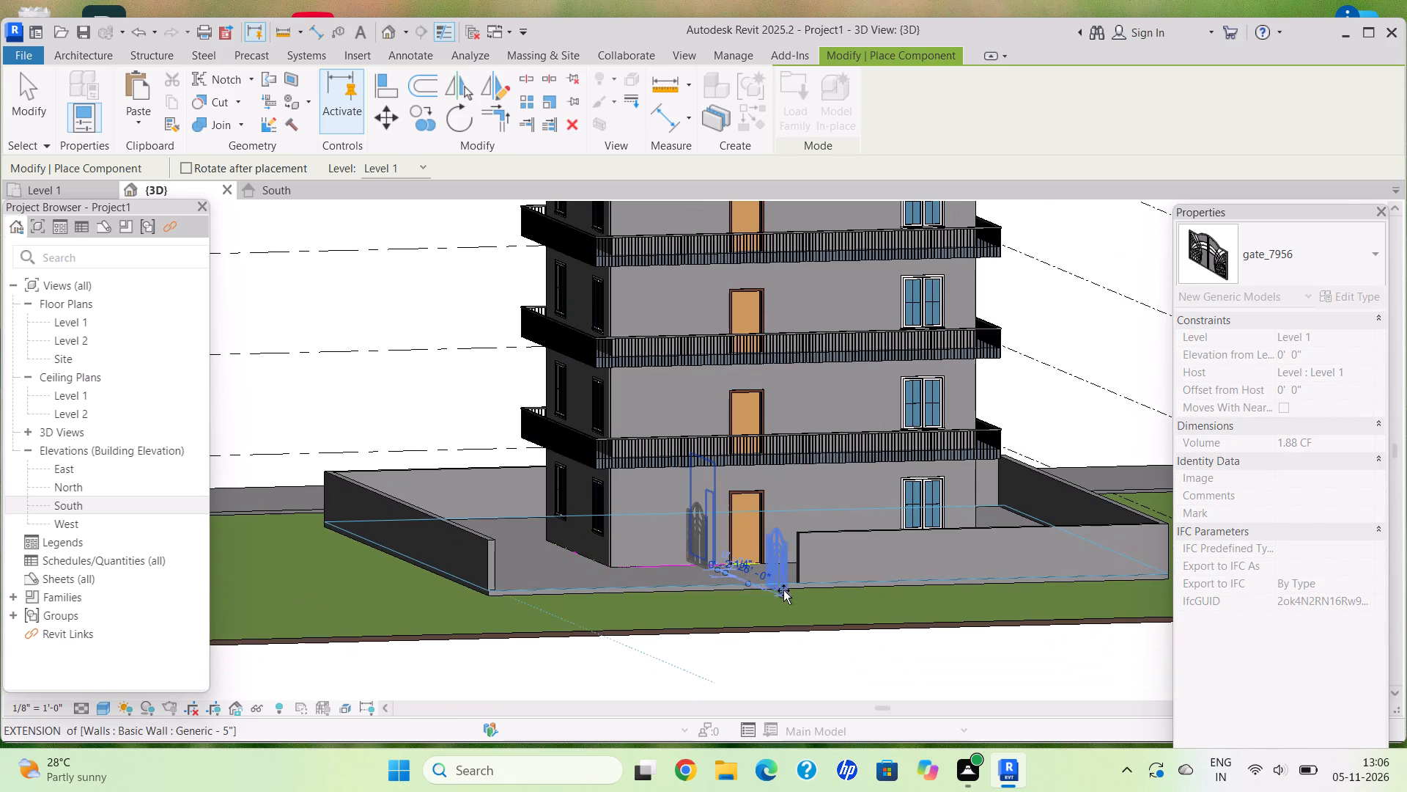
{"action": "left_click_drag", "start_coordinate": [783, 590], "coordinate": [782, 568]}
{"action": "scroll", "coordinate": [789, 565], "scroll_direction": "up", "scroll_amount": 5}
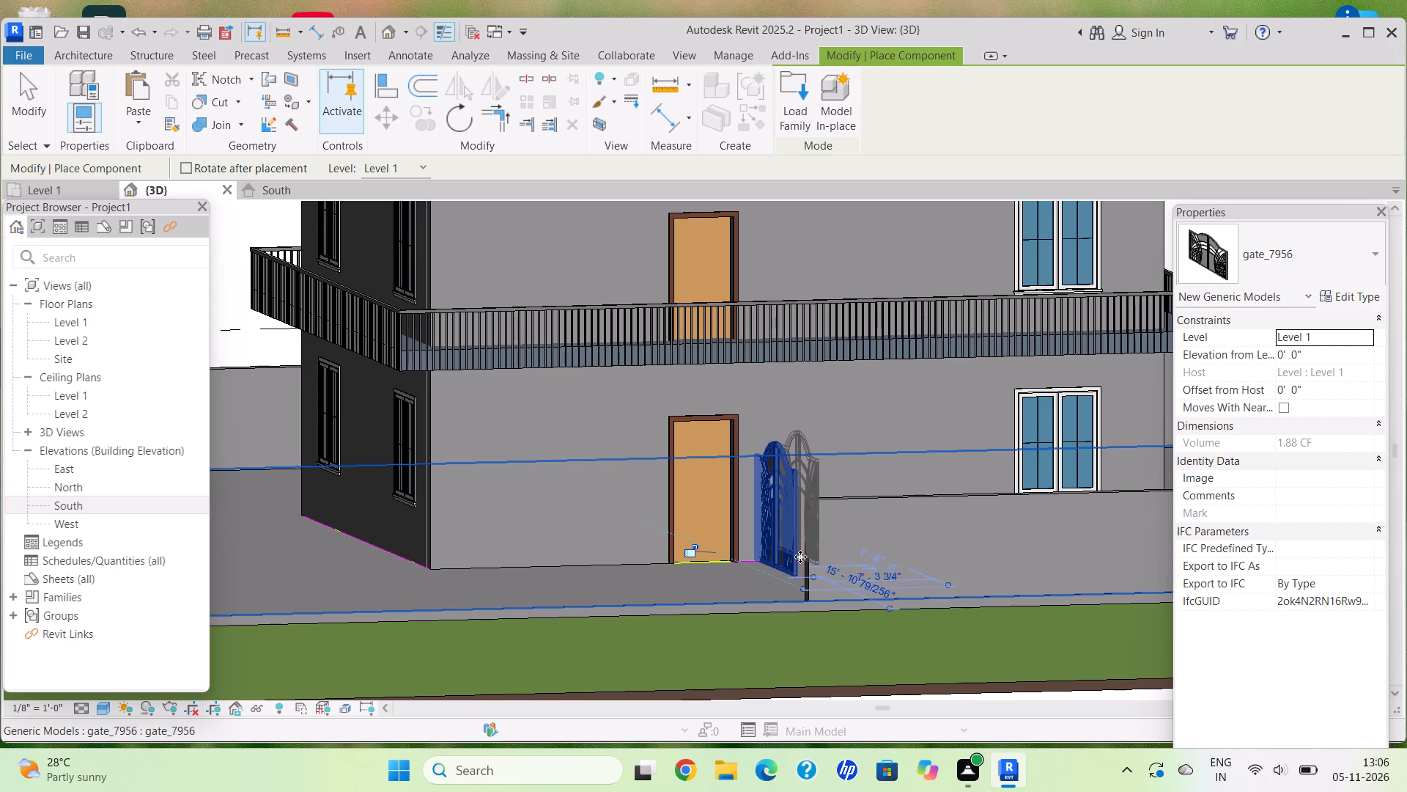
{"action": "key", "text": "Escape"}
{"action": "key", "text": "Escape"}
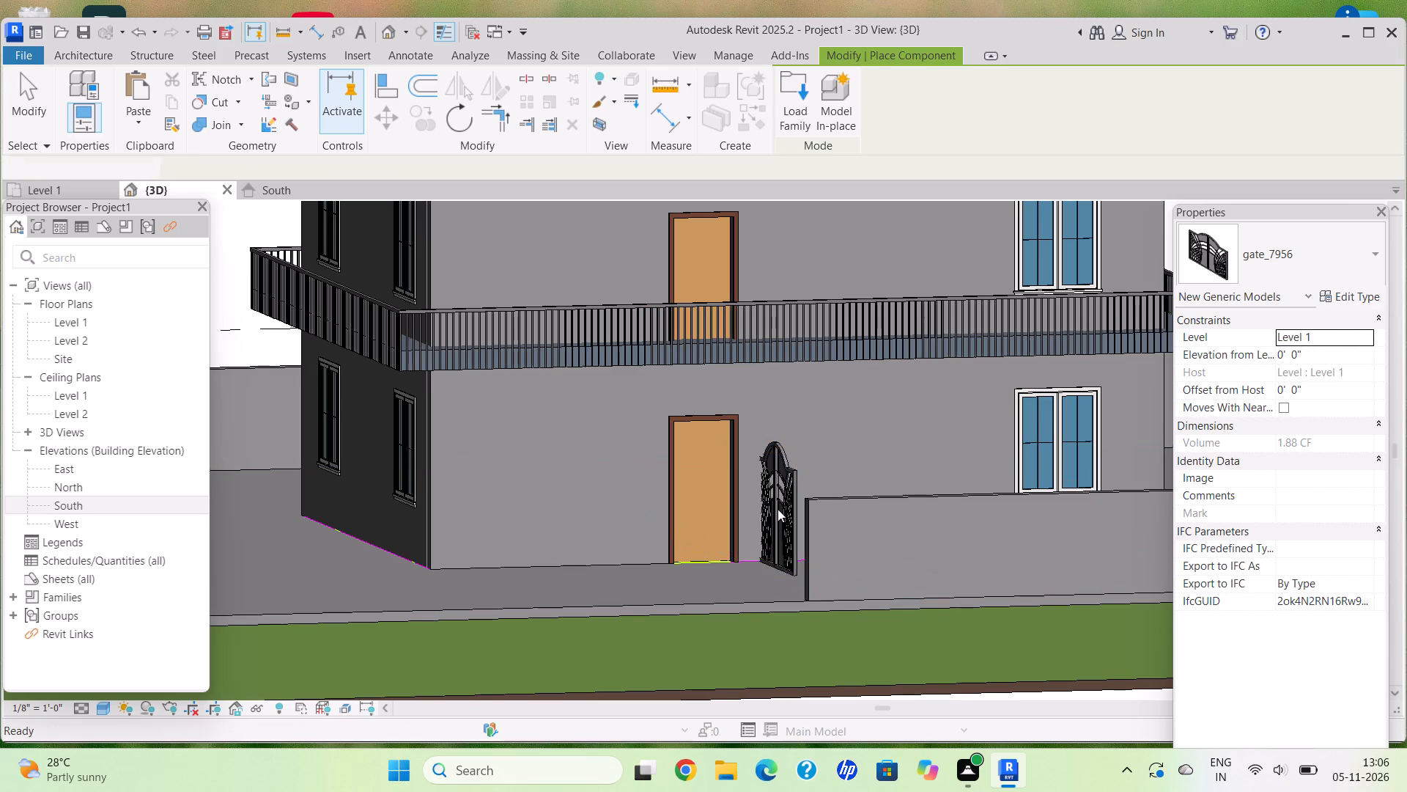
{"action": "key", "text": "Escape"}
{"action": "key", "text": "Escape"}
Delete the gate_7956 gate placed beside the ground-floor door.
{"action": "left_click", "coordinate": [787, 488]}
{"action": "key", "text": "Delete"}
Start loading another component family, opening the SHUBHAM CITY folder in Documents.
{"action": "scroll", "coordinate": [626, 608], "scroll_direction": "down", "scroll_amount": 5}
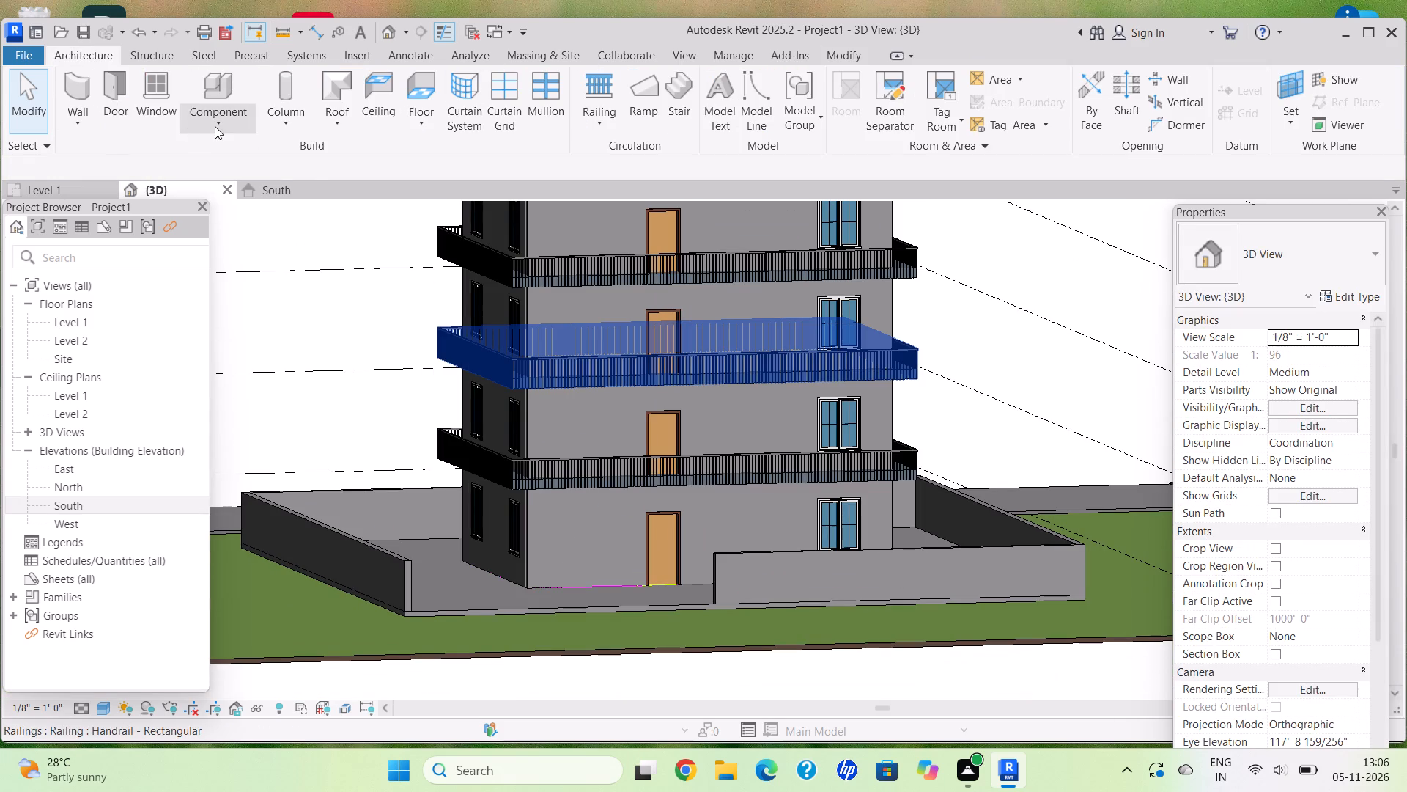
{"action": "left_click", "coordinate": [216, 125]}
{"action": "left_click", "coordinate": [229, 149]}
{"action": "left_click", "coordinate": [791, 119]}
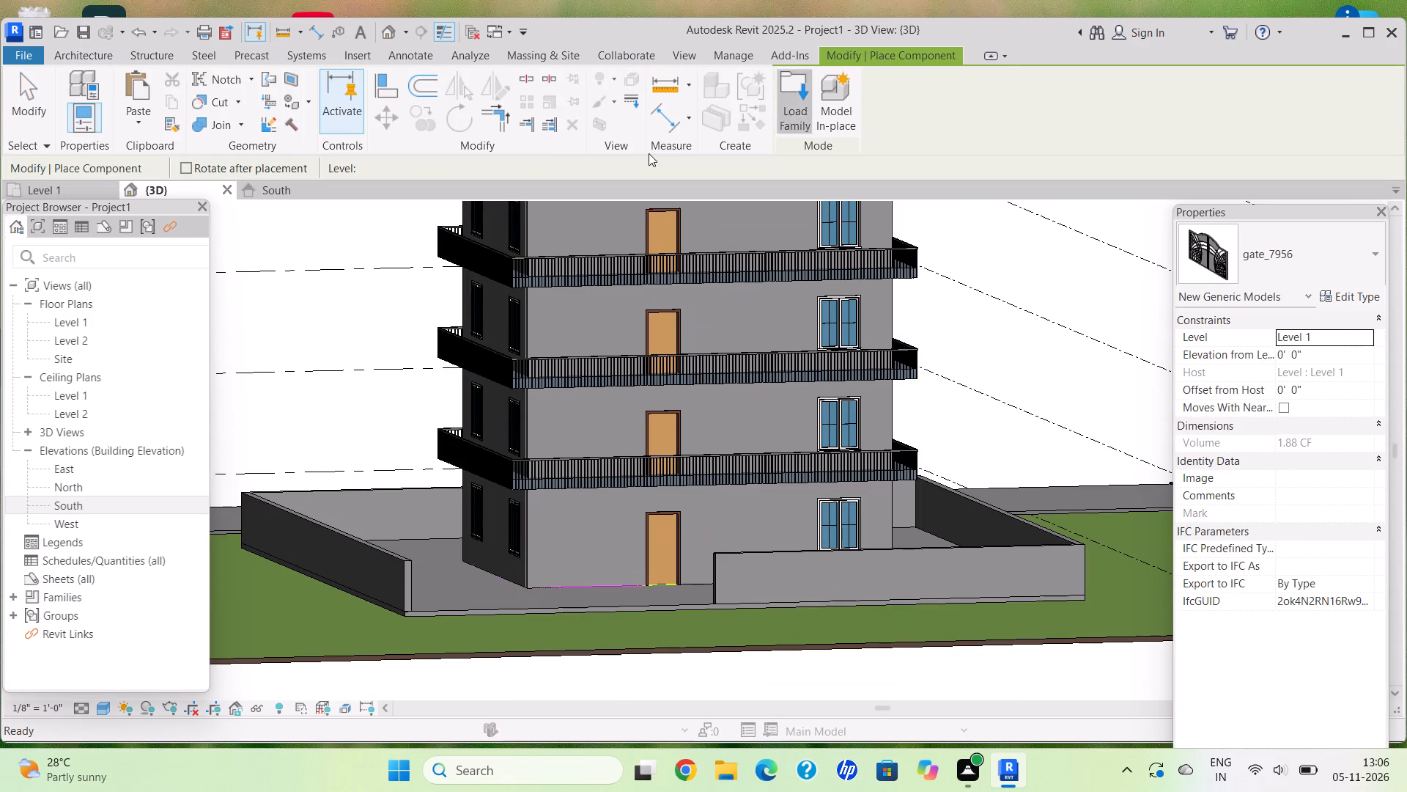
{"action": "double_click", "coordinate": [416, 288]}
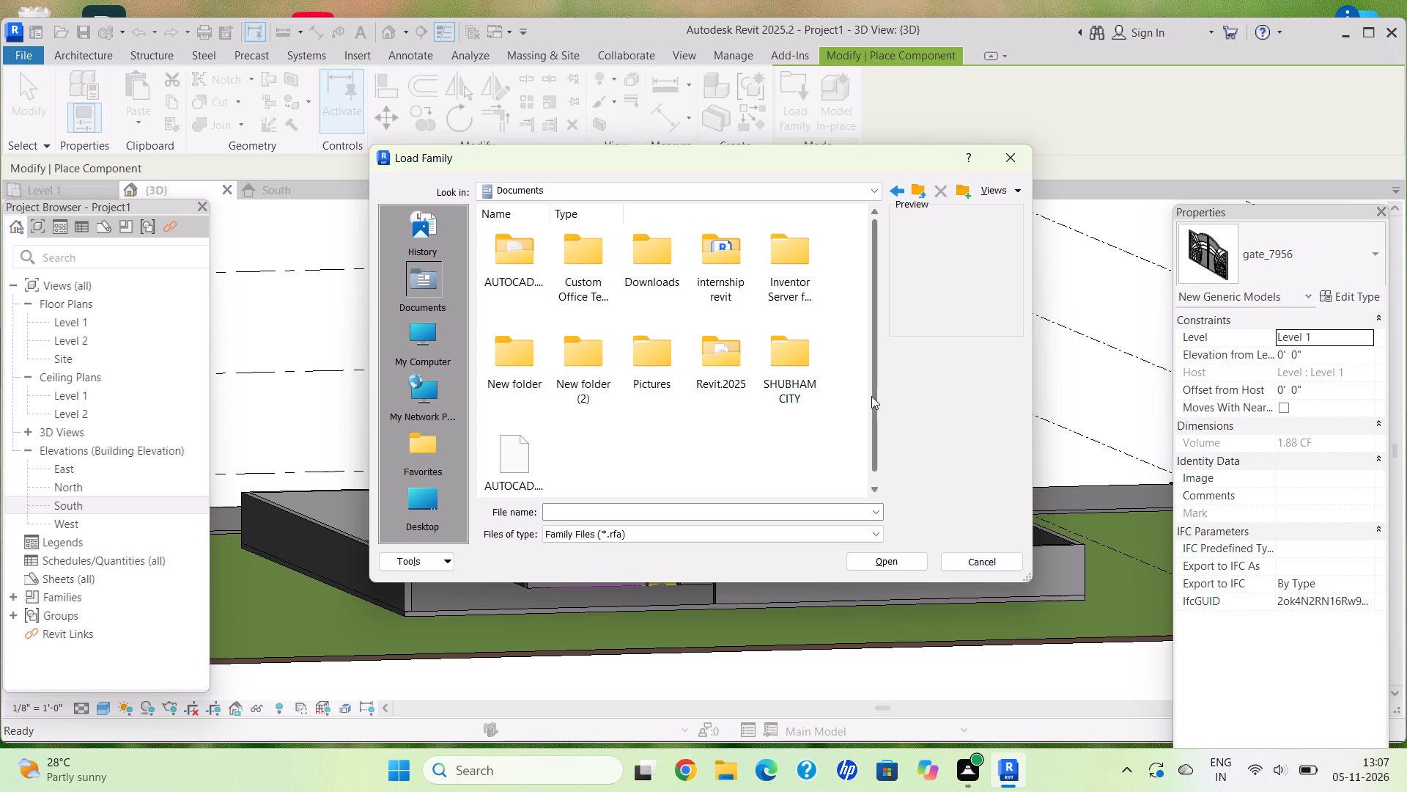
{"action": "double_click", "coordinate": [804, 388]}
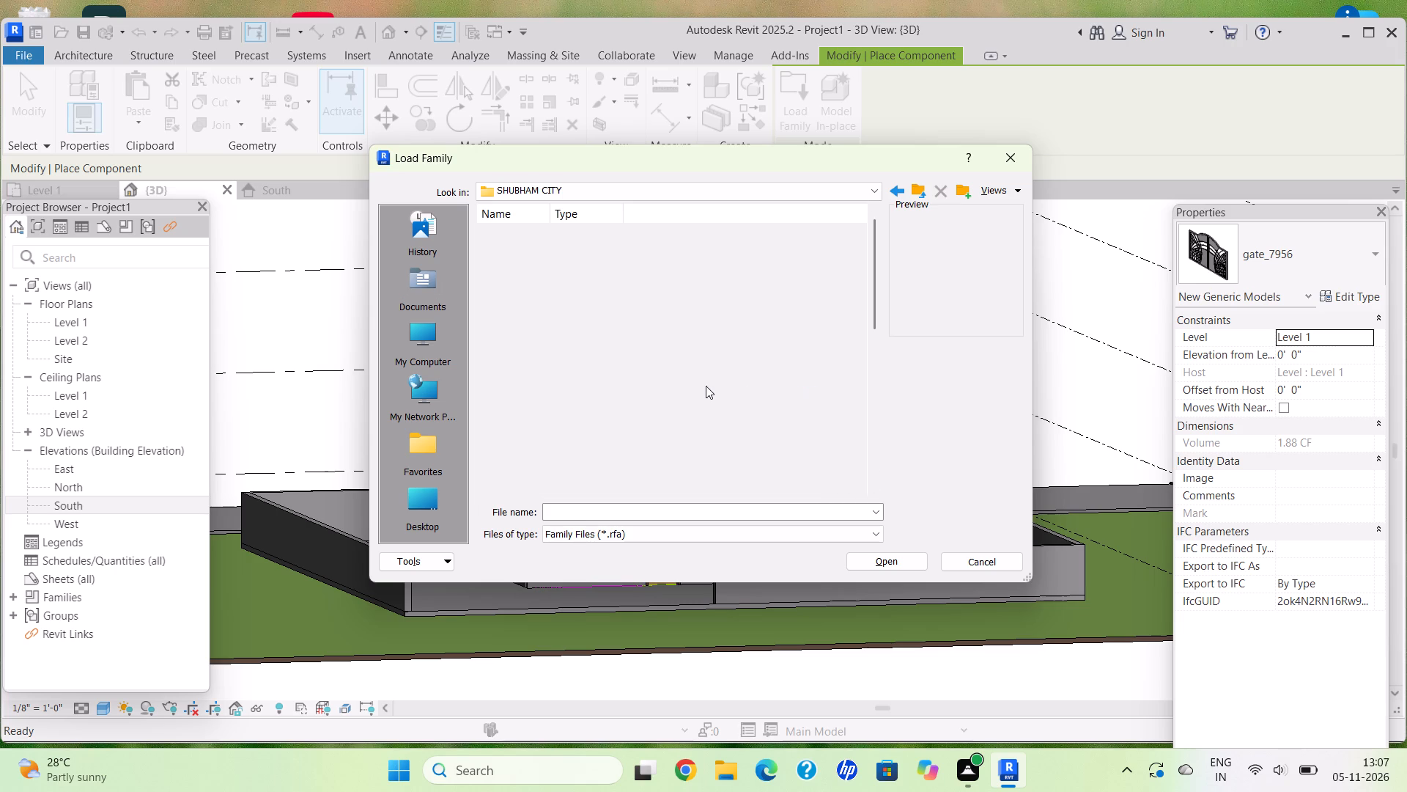
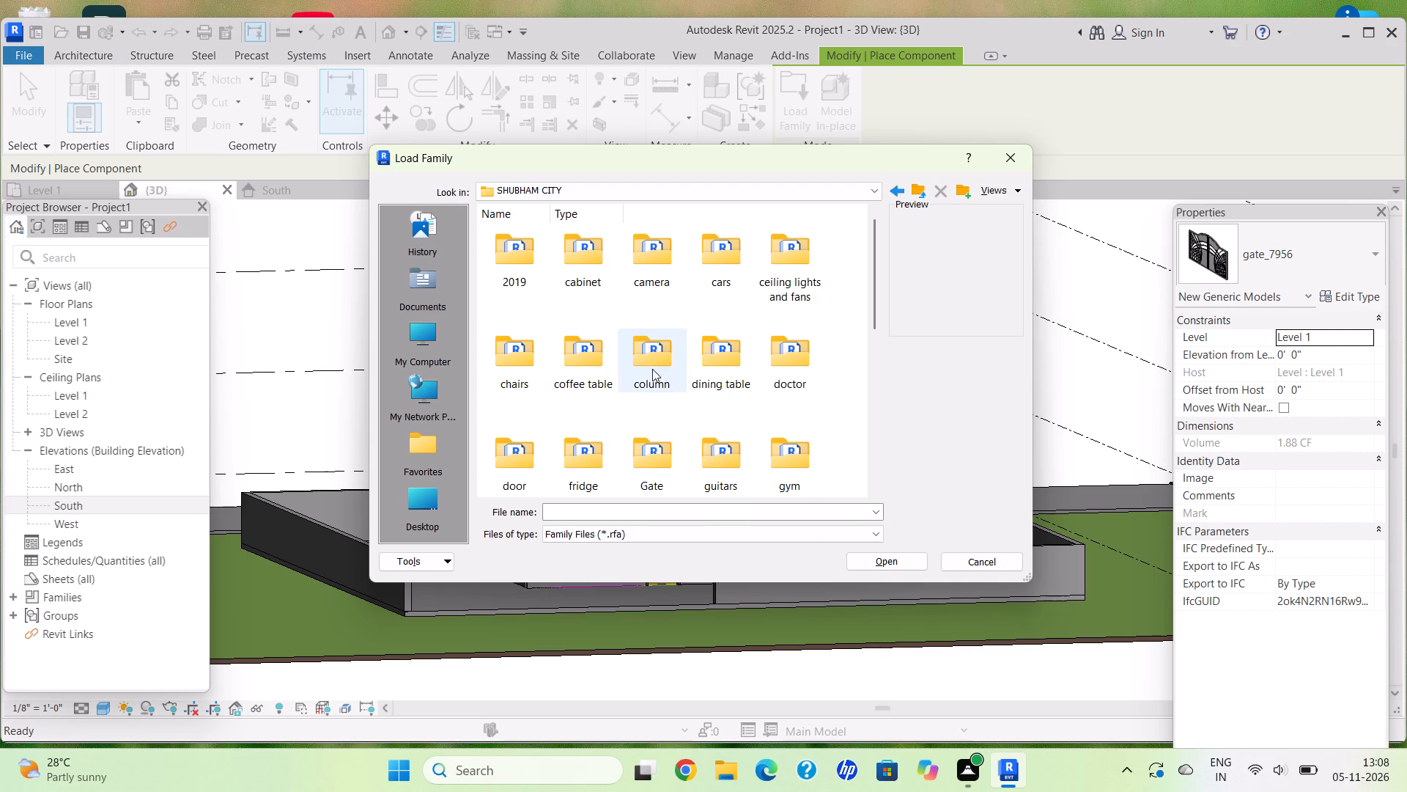
Load the gate_7956 family from the Gate folder inside SHUBHAM CITY.
{"action": "double_click", "coordinate": [660, 469]}
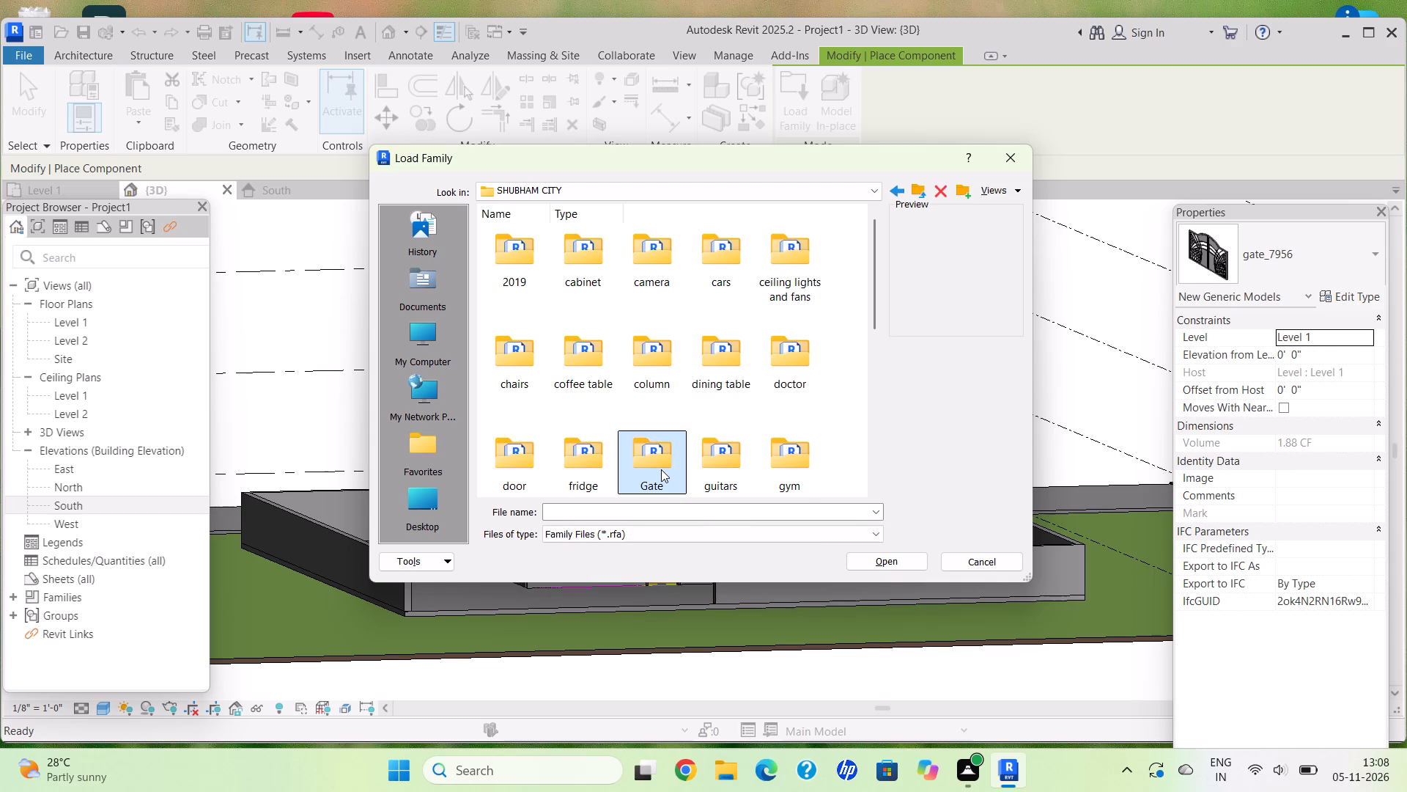
{"action": "double_click", "coordinate": [661, 469]}
{"action": "left_click", "coordinate": [551, 371]}
{"action": "left_click", "coordinate": [556, 371]}
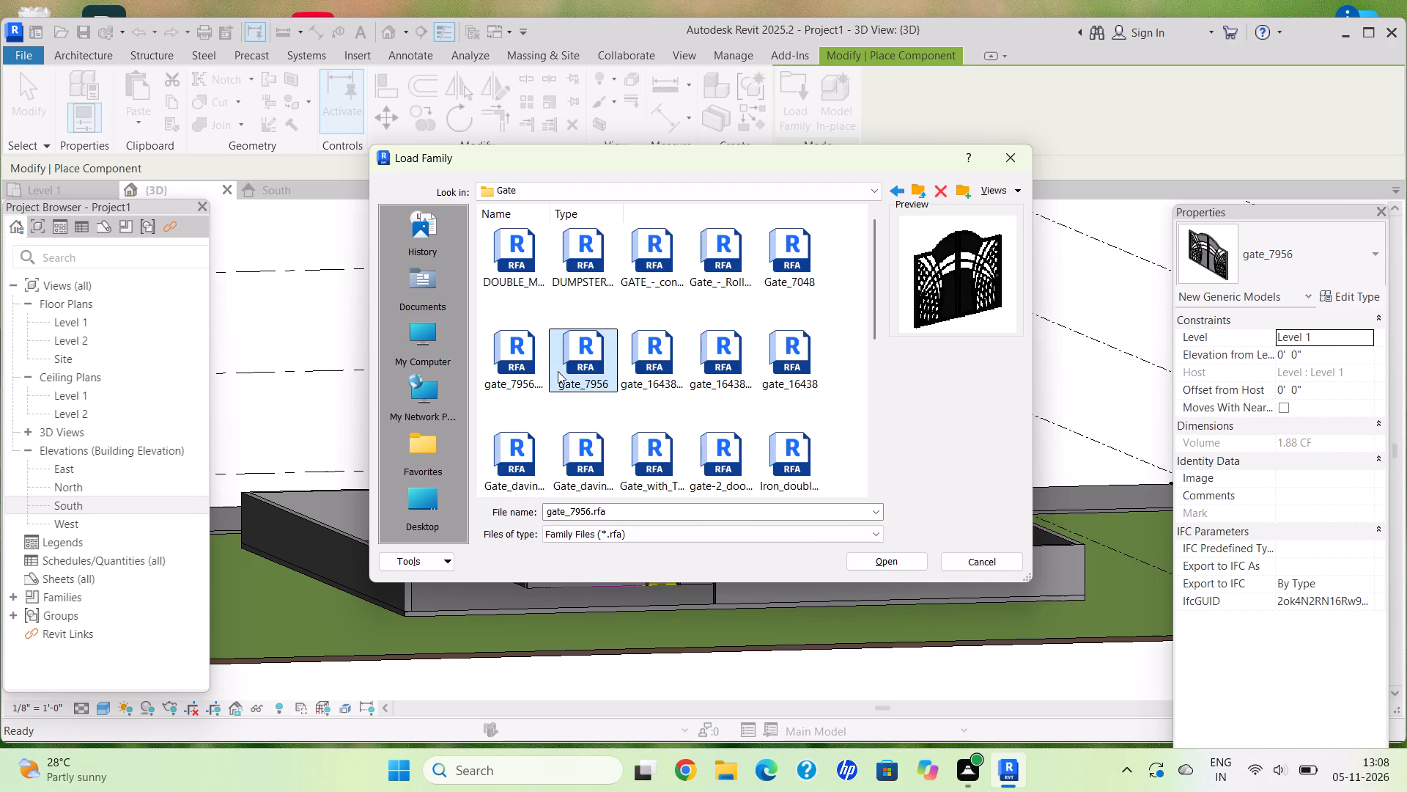
{"action": "double_click", "coordinate": [577, 360]}
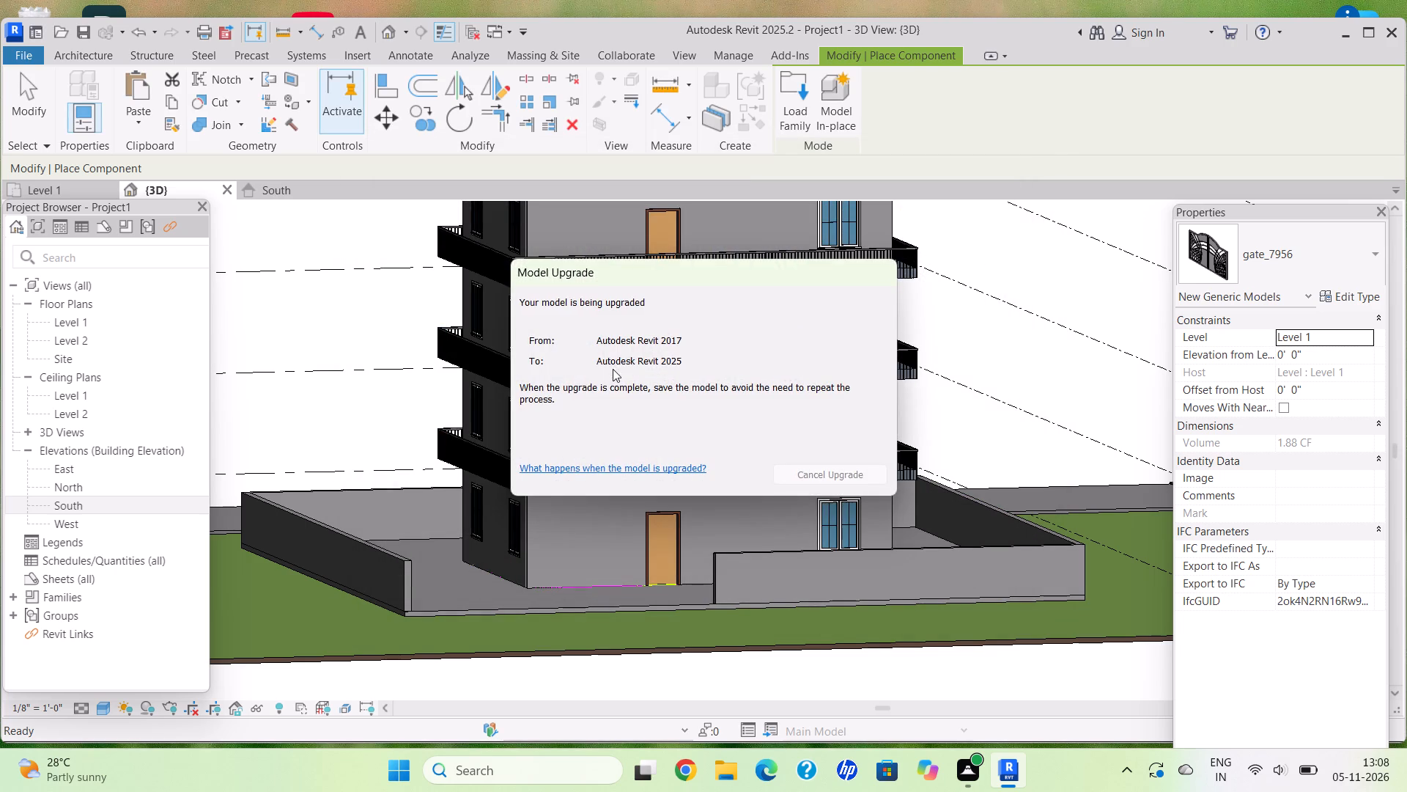
Rotate the gate_7956 gate parallel to the front boundary wall and place it in the opening, beside the wall's open end.
{"action": "scroll", "coordinate": [610, 383], "scroll_direction": "down", "scroll_amount": 1}
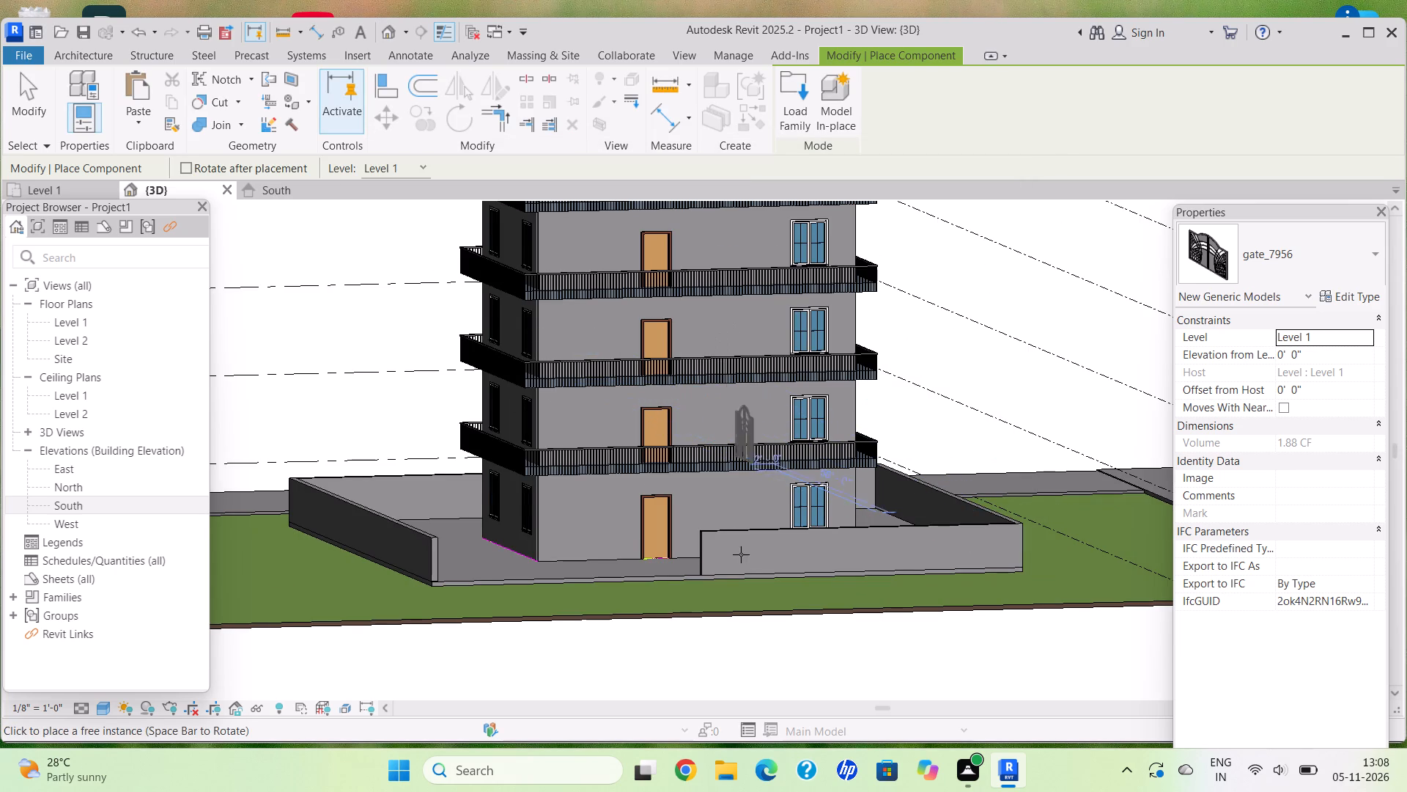
{"action": "key", "text": "space"}
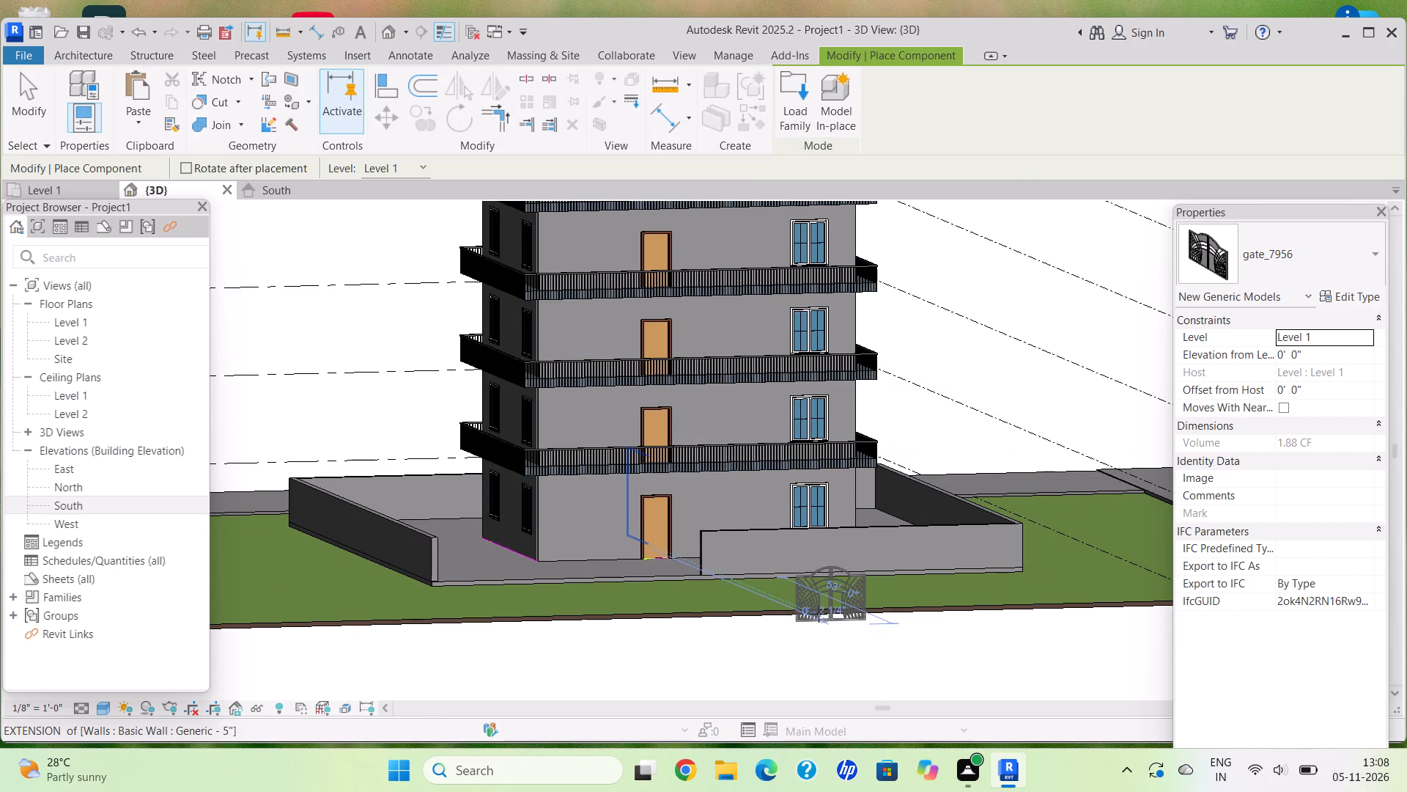
{"action": "scroll", "coordinate": [650, 545], "scroll_direction": "up", "scroll_amount": 6}
{"action": "scroll", "coordinate": [709, 609], "scroll_direction": "up", "scroll_amount": 5}
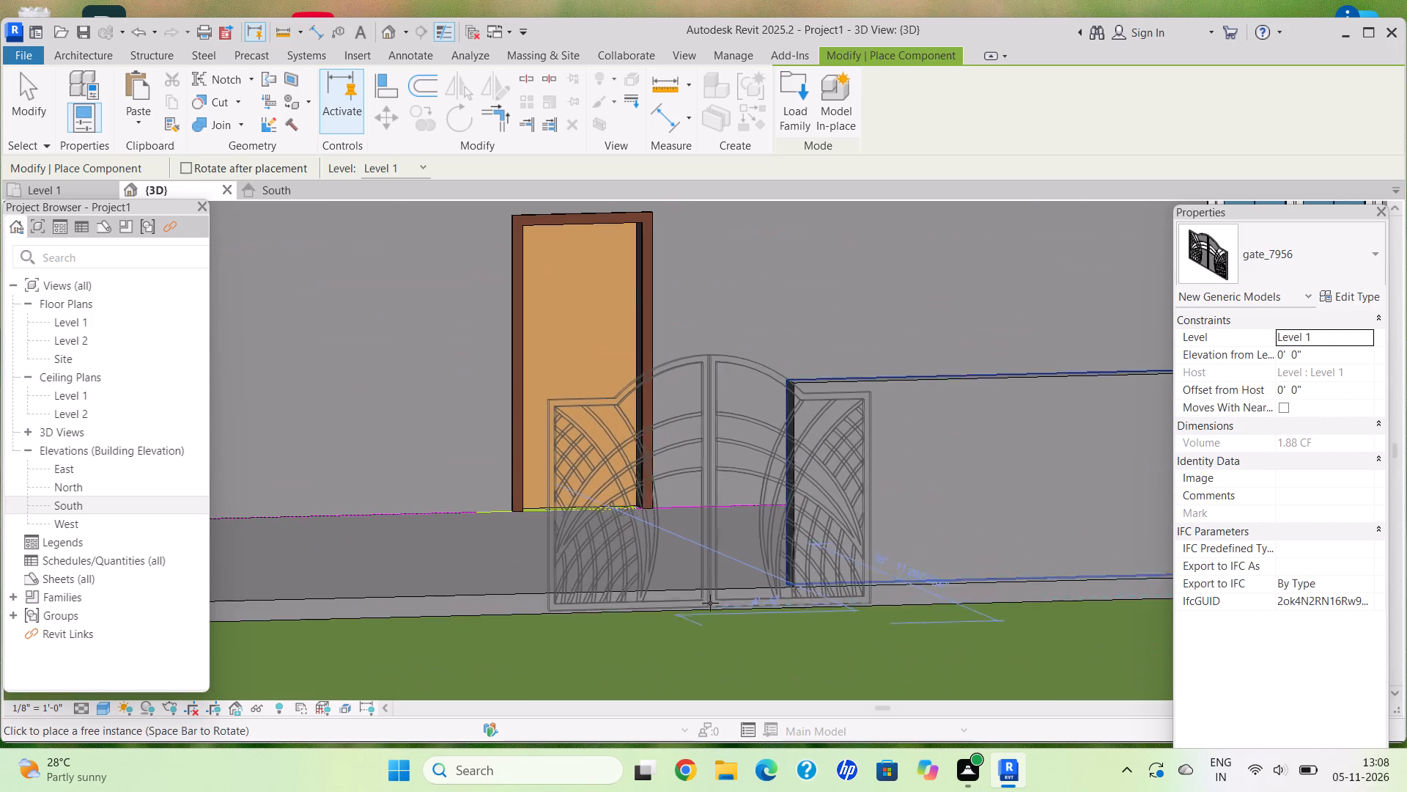
{"action": "scroll", "coordinate": [725, 566], "scroll_direction": "up", "scroll_amount": 4}
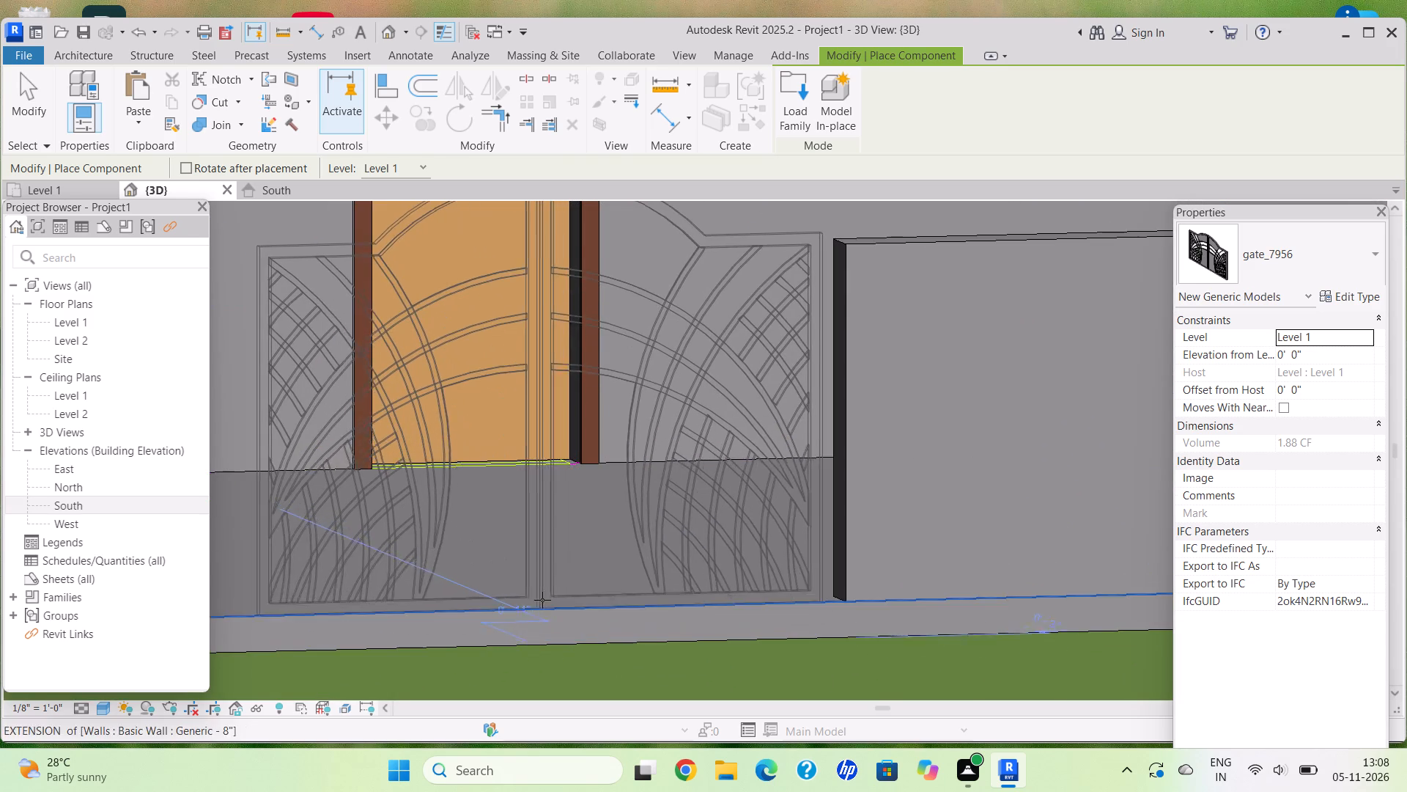
{"action": "scroll", "coordinate": [555, 598], "scroll_direction": "up", "scroll_amount": 4}
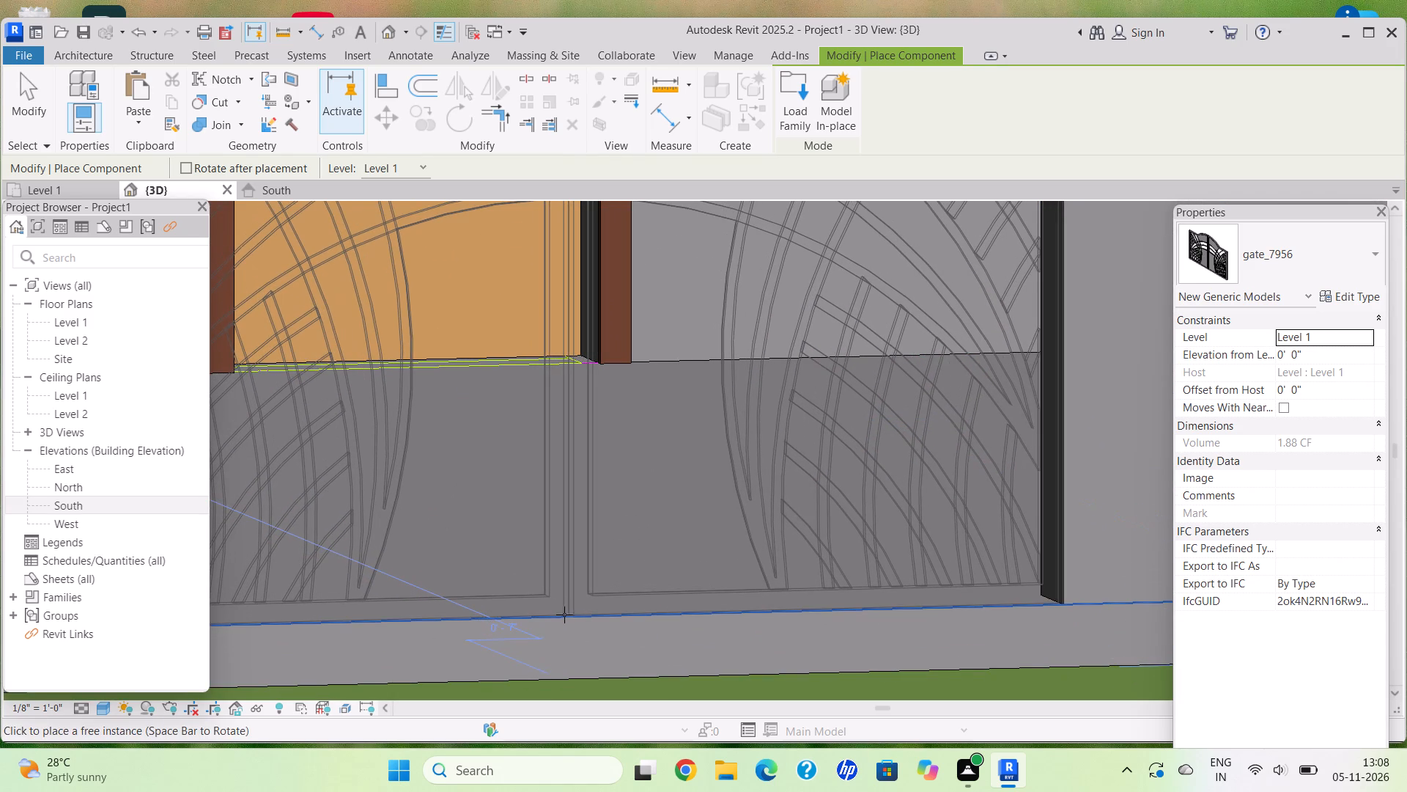
{"action": "left_click", "coordinate": [564, 614]}
{"action": "scroll", "coordinate": [570, 603], "scroll_direction": "down", "scroll_amount": 7}
{"action": "key", "text": "Escape"}
{"action": "scroll", "coordinate": [620, 584], "scroll_direction": "down", "scroll_amount": 3}
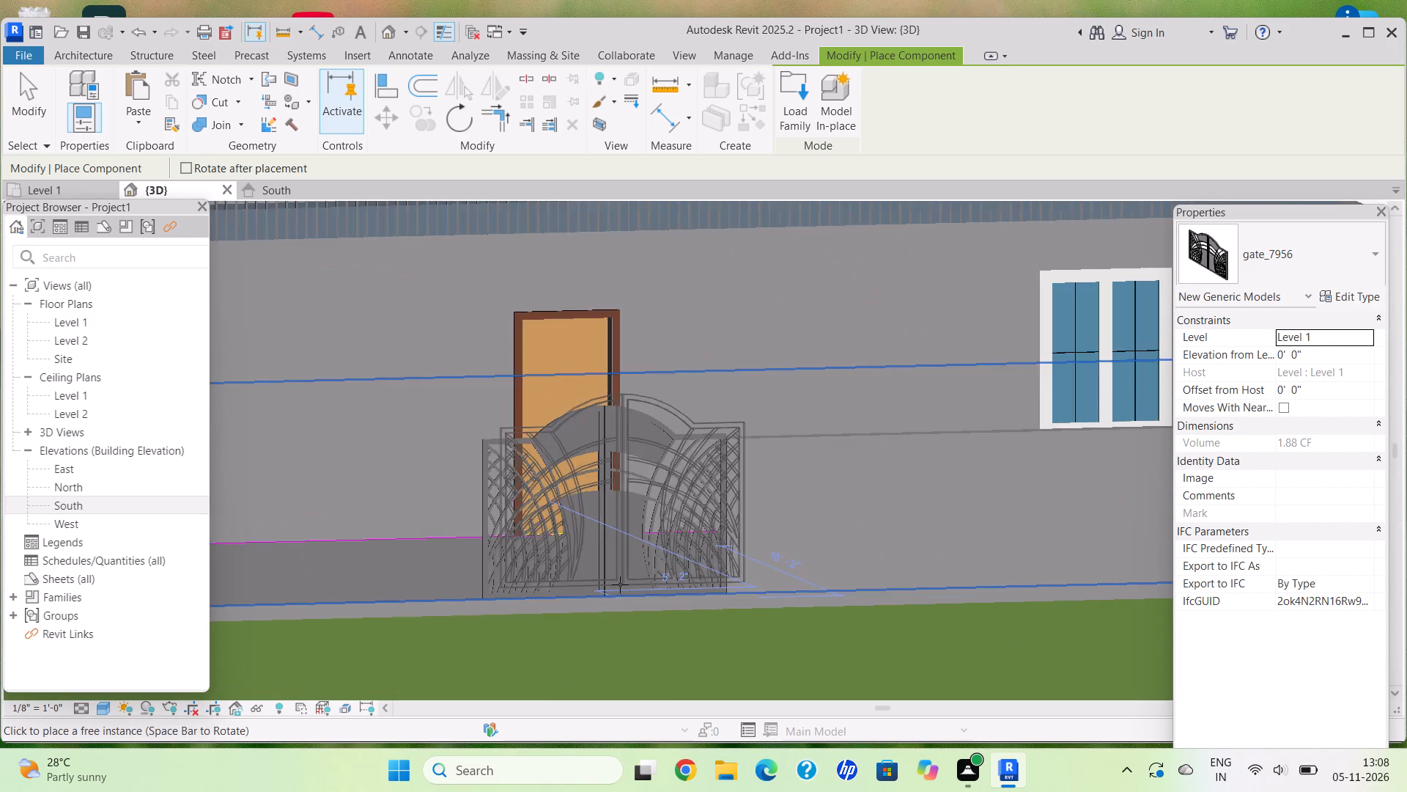
{"action": "scroll", "coordinate": [620, 584], "scroll_direction": "down", "scroll_amount": 7}
{"action": "key", "text": "Escape"}
Draw a Basic Wall Generic - 8" about 23' long from the gate's free edge to the floor's front corner, closing the front boundary.
{"action": "scroll", "coordinate": [620, 584], "scroll_direction": "up", "scroll_amount": 1}
{"action": "scroll", "coordinate": [523, 515], "scroll_direction": "down", "scroll_amount": 3}
{"action": "middle_click_drag", "start_coordinate": [527, 499], "coordinate": [648, 530]}
{"action": "middle_click_drag", "start_coordinate": [585, 562], "coordinate": [600, 566]}
{"action": "scroll", "coordinate": [683, 594], "scroll_direction": "up", "scroll_amount": 2}
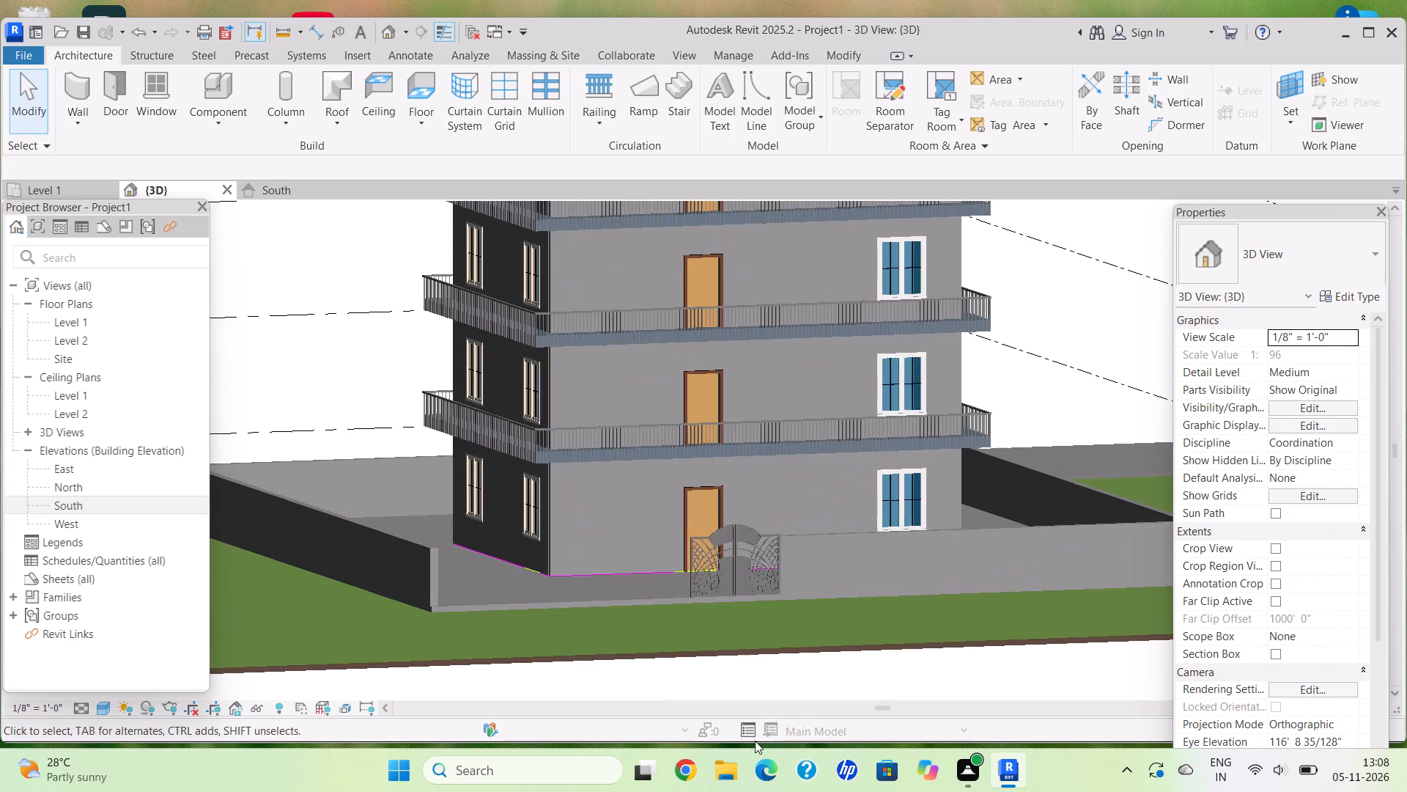
{"action": "left_click", "coordinate": [71, 124]}
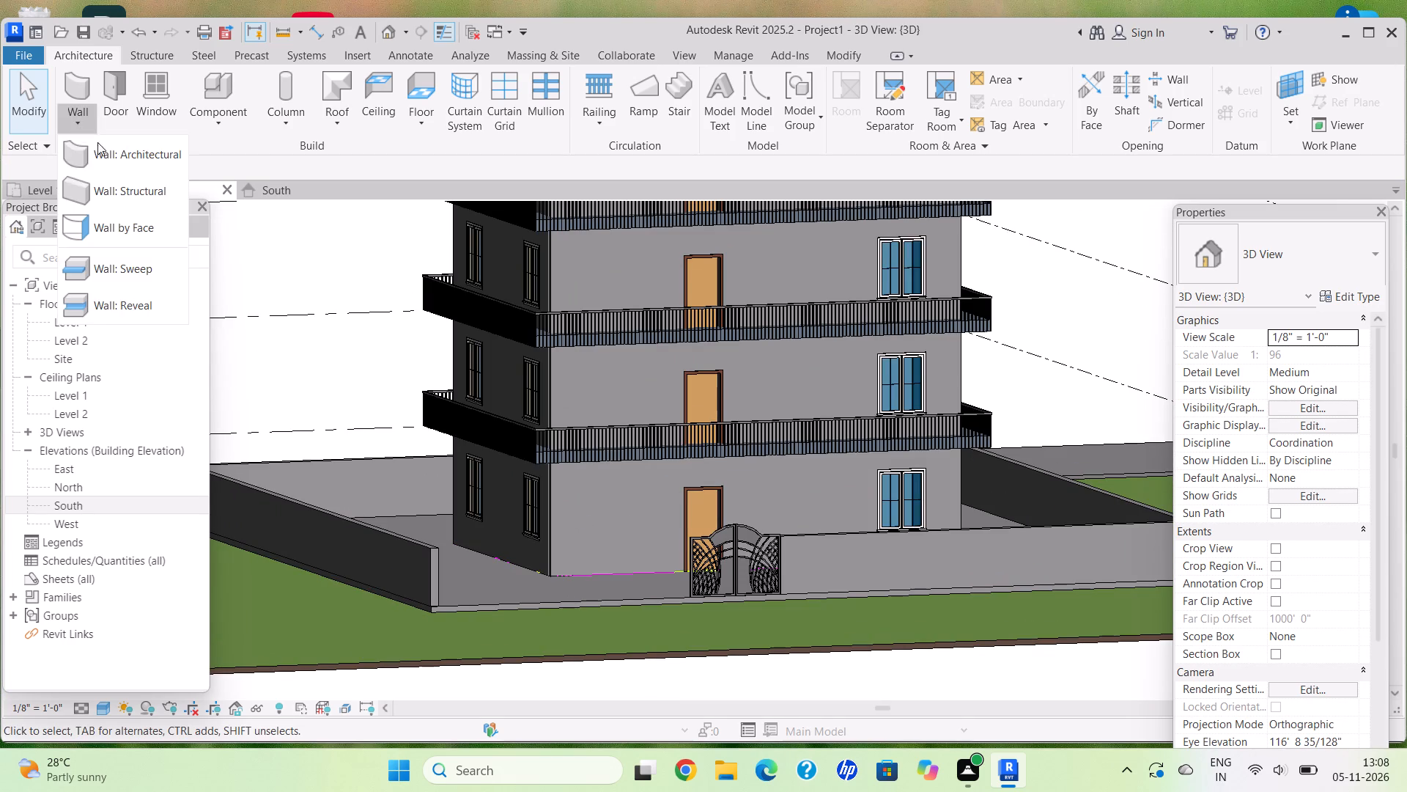
{"action": "left_click", "coordinate": [114, 155]}
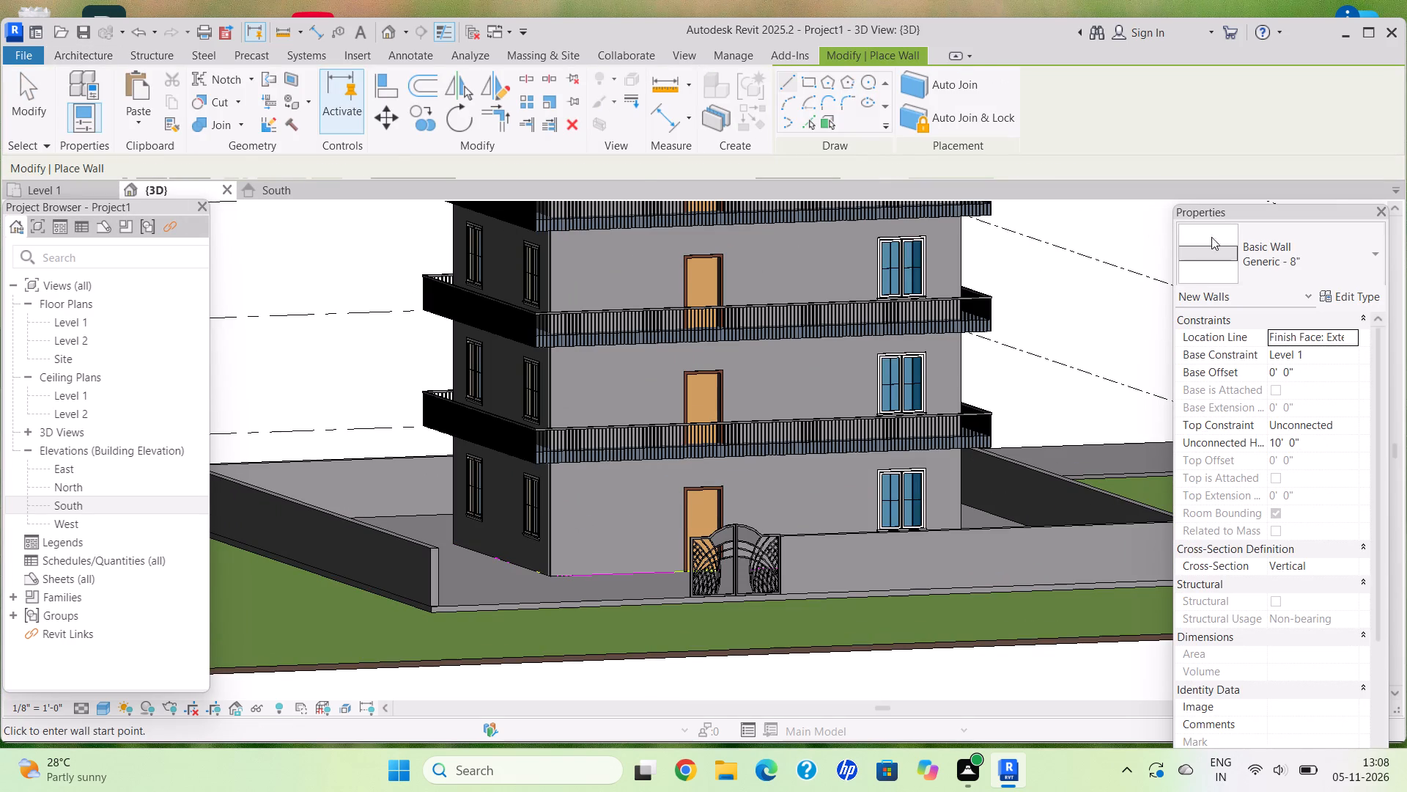
{"action": "scroll", "coordinate": [698, 627], "scroll_direction": "up", "scroll_amount": 4}
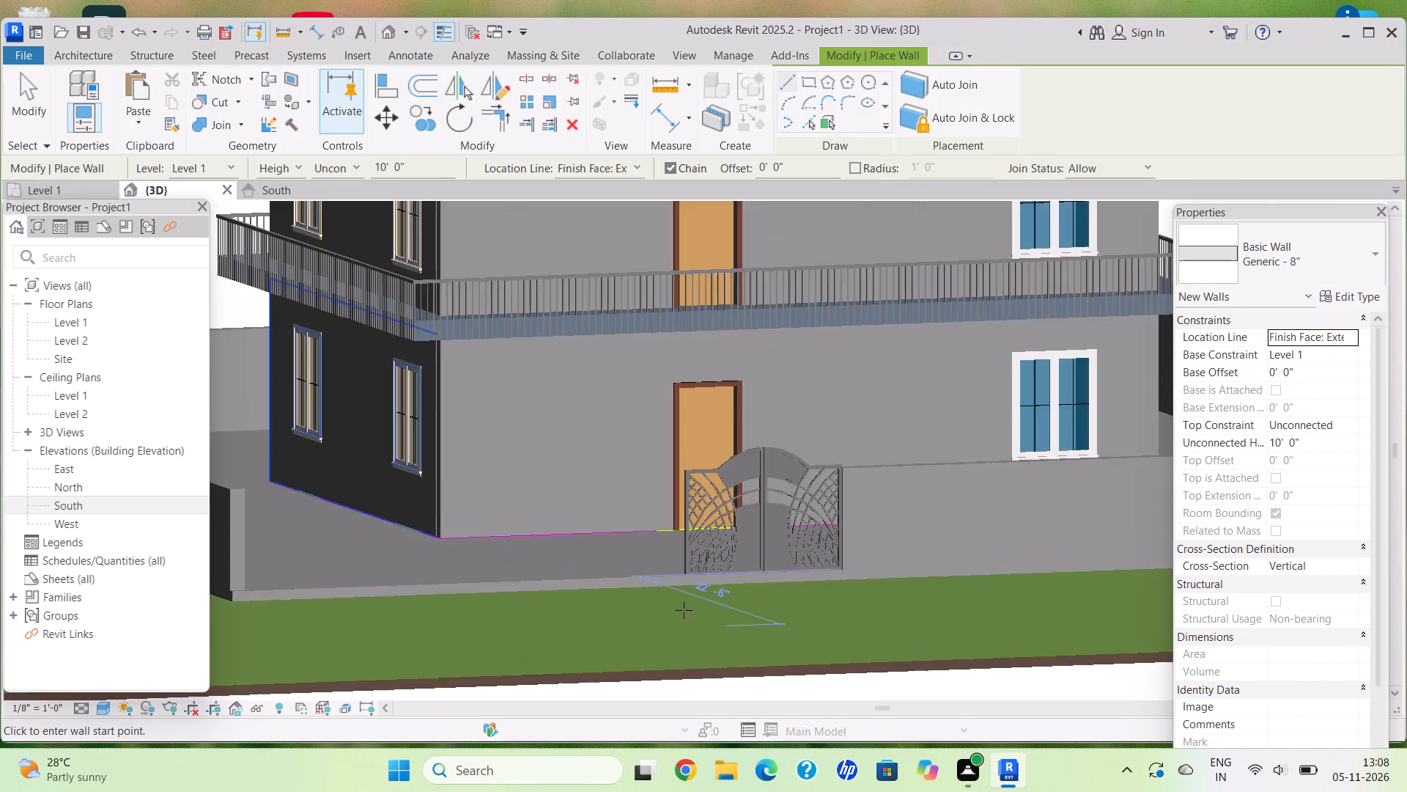
{"action": "scroll", "coordinate": [684, 610], "scroll_direction": "up", "scroll_amount": 20}
{"action": "scroll", "coordinate": [684, 610], "scroll_direction": "up", "scroll_amount": 2}
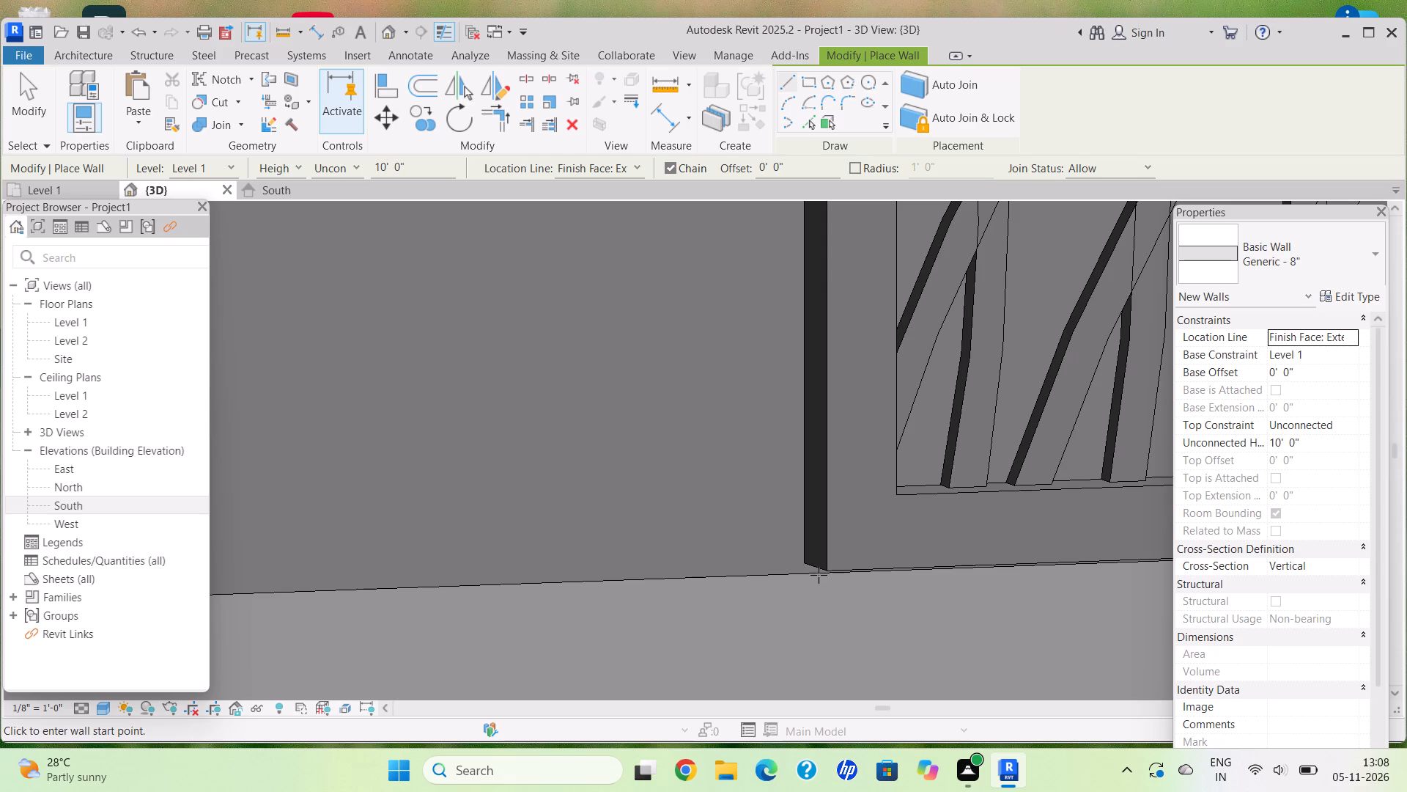
{"action": "left_click", "coordinate": [829, 568]}
{"action": "scroll", "coordinate": [500, 570], "scroll_direction": "down", "scroll_amount": 8}
{"action": "middle_click_drag", "start_coordinate": [500, 570], "coordinate": [843, 573]}
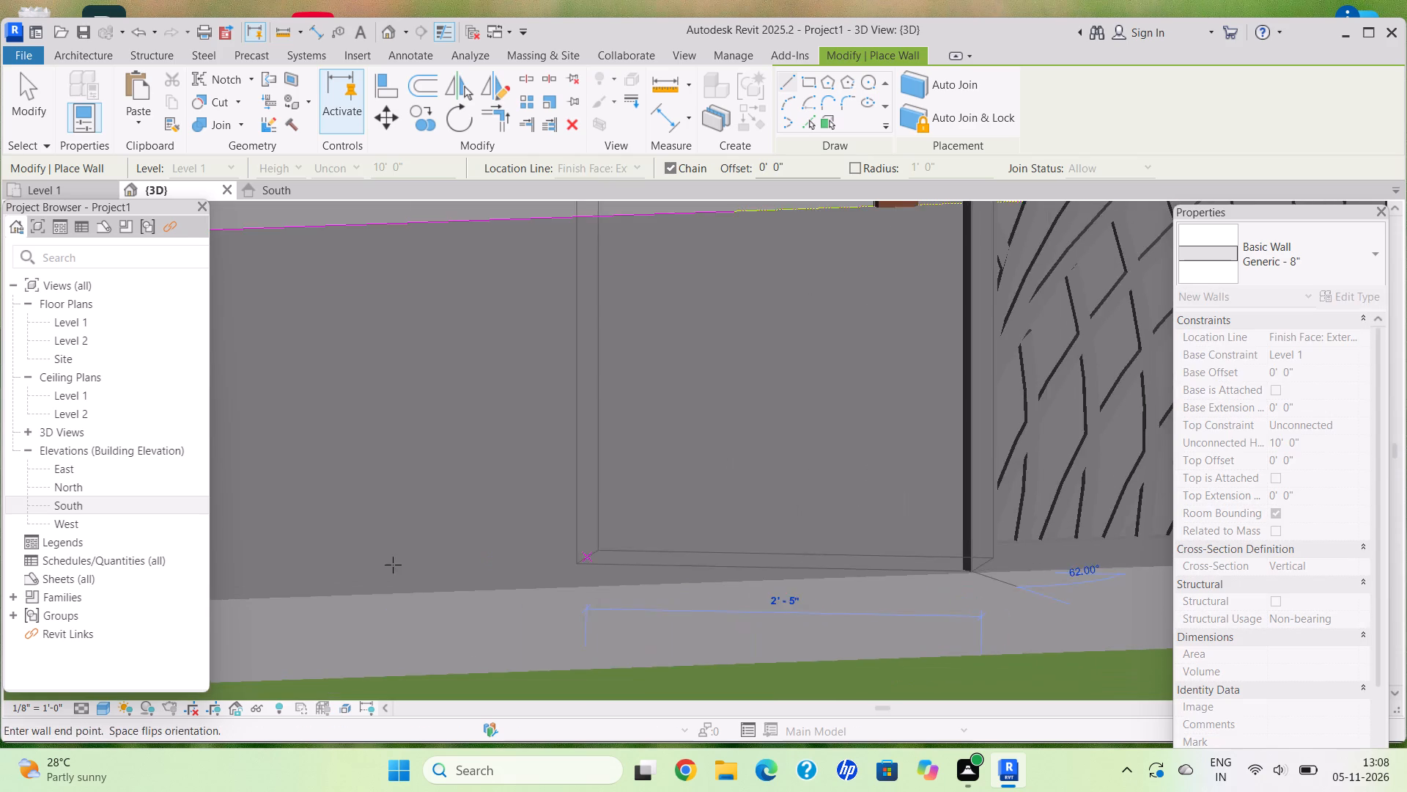
{"action": "middle_click_drag", "start_coordinate": [392, 565], "coordinate": [742, 544]}
{"action": "scroll", "coordinate": [766, 543], "scroll_direction": "down", "scroll_amount": 1}
{"action": "middle_click_drag", "start_coordinate": [314, 568], "coordinate": [649, 573]}
{"action": "middle_click_drag", "start_coordinate": [320, 611], "coordinate": [663, 537]}
{"action": "middle_click_drag", "start_coordinate": [374, 528], "coordinate": [731, 528]}
{"action": "middle_click_drag", "start_coordinate": [394, 544], "coordinate": [700, 545]}
{"action": "scroll", "coordinate": [354, 507], "scroll_direction": "down", "scroll_amount": 1}
{"action": "middle_click_drag", "start_coordinate": [379, 517], "coordinate": [827, 519]}
{"action": "scroll", "coordinate": [328, 521], "scroll_direction": "down", "scroll_amount": 1}
{"action": "middle_click_drag", "start_coordinate": [408, 542], "coordinate": [622, 544]}
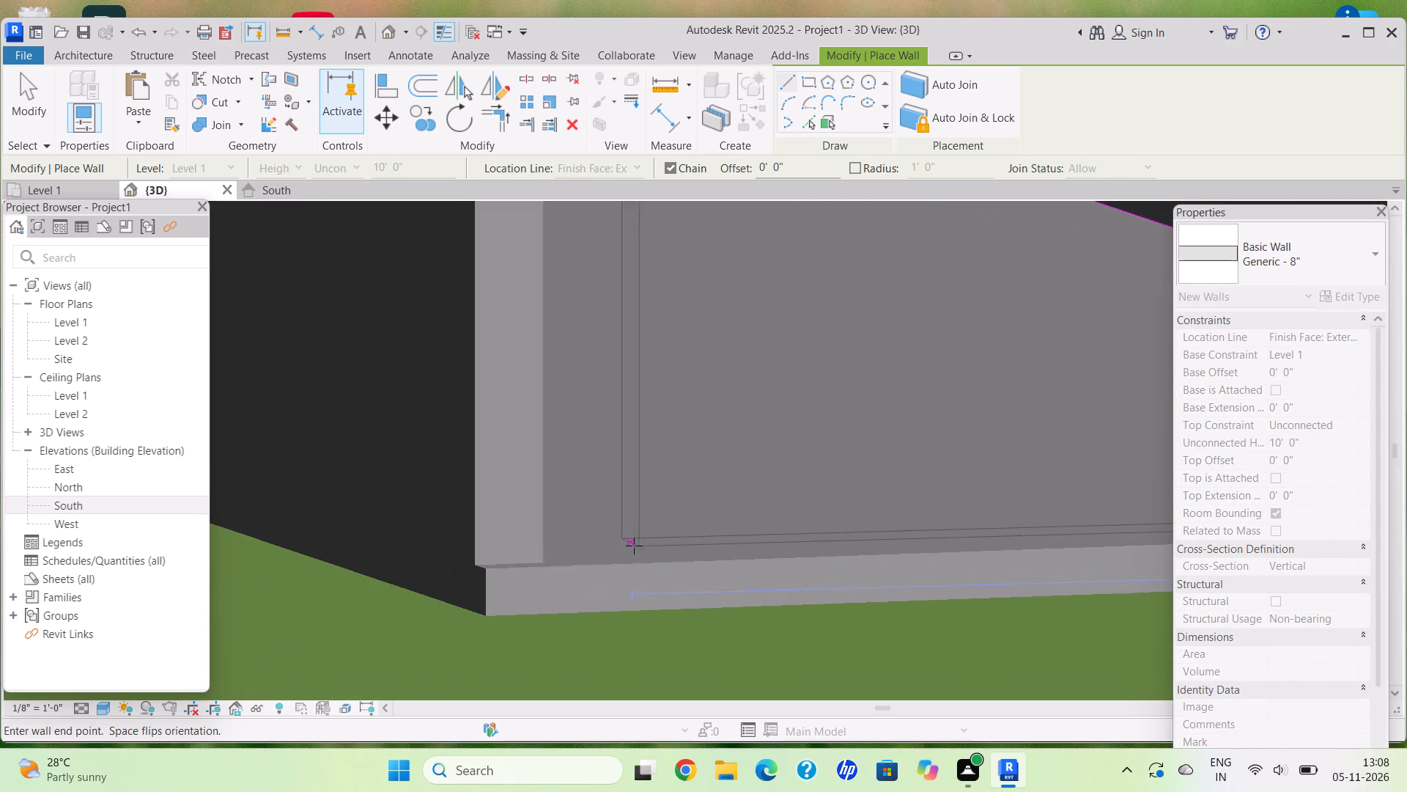
{"action": "scroll", "coordinate": [517, 613], "scroll_direction": "up", "scroll_amount": 15}
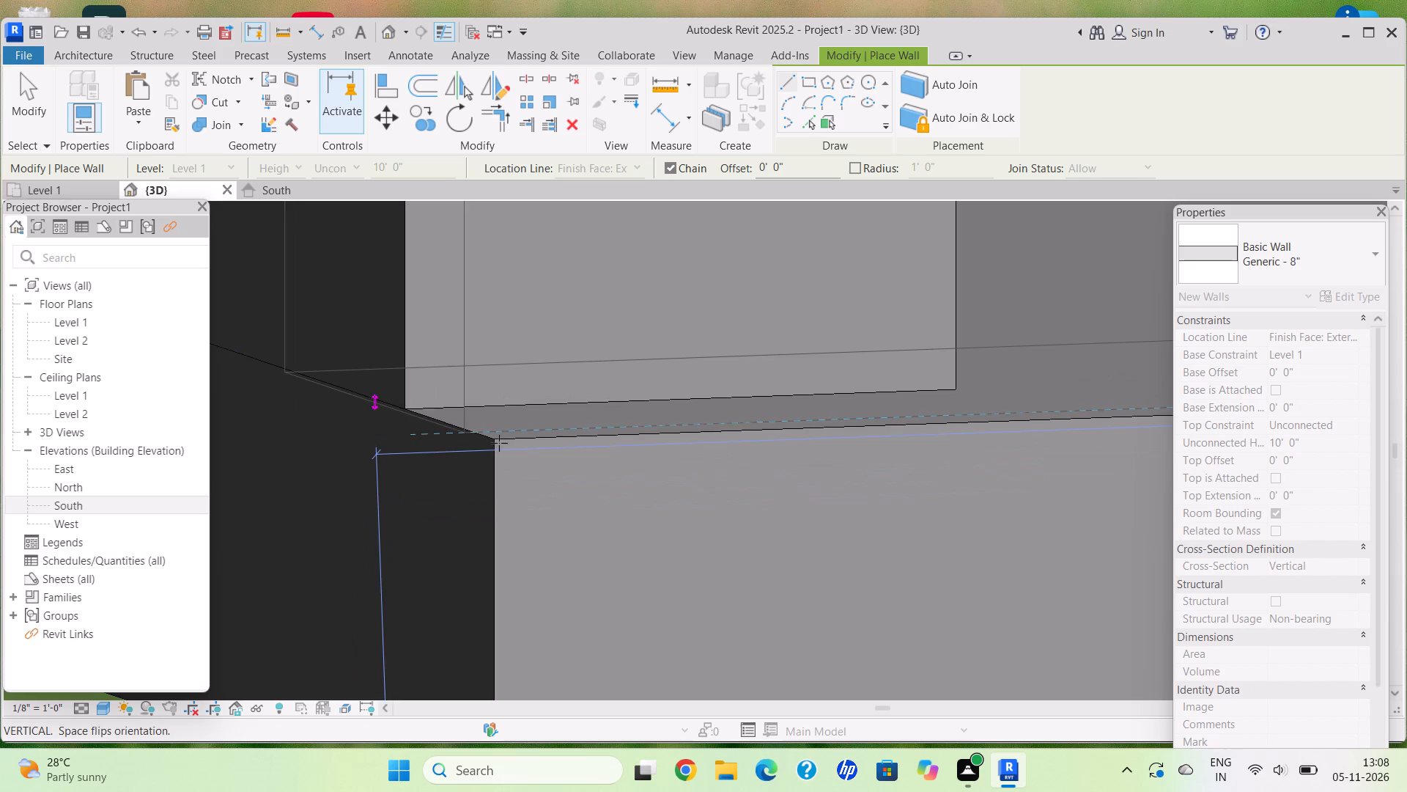
{"action": "left_click", "coordinate": [488, 439]}
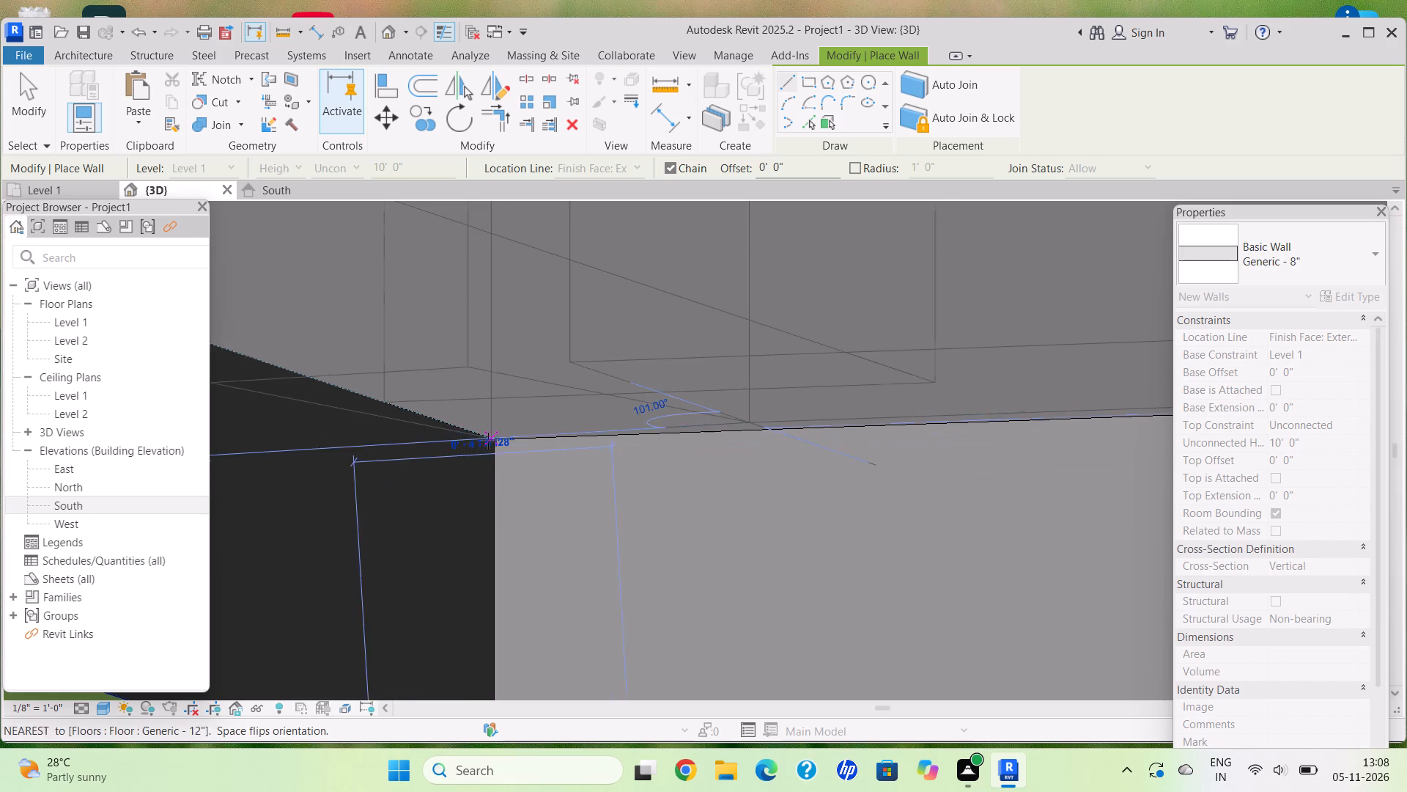
{"action": "key", "text": "Escape"}
{"action": "key", "text": "Escape"}
Nudge the new front boundary wall outward to bring its outer face to the floor slab's edge.
{"action": "scroll", "coordinate": [816, 397], "scroll_direction": "down", "scroll_amount": 4}
{"action": "middle_click_drag", "start_coordinate": [819, 397], "coordinate": [805, 410]}
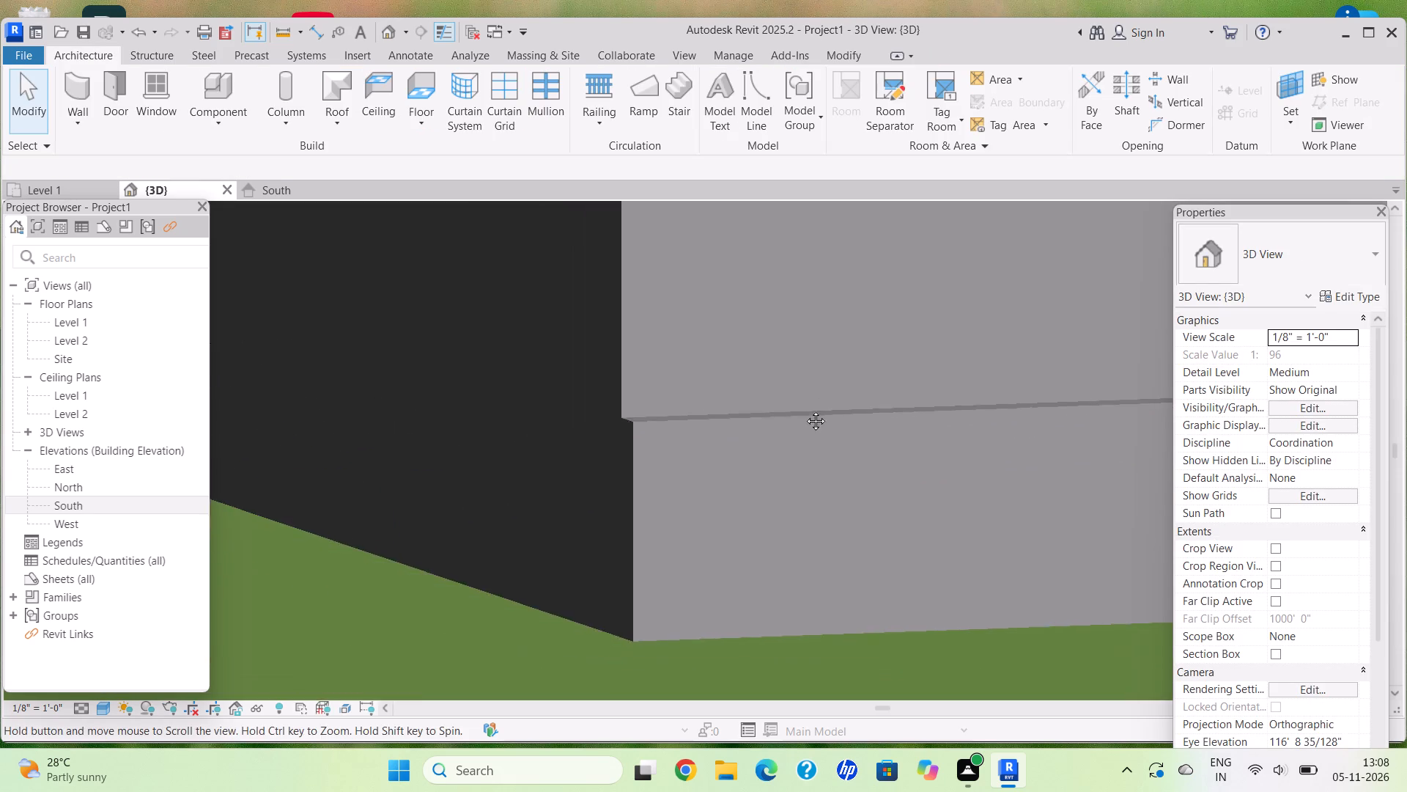
{"action": "middle_click_drag", "start_coordinate": [805, 410], "coordinate": [413, 561]}
{"action": "scroll", "coordinate": [1020, 545], "scroll_direction": "up", "scroll_amount": 4}
{"action": "left_click", "coordinate": [976, 559]}
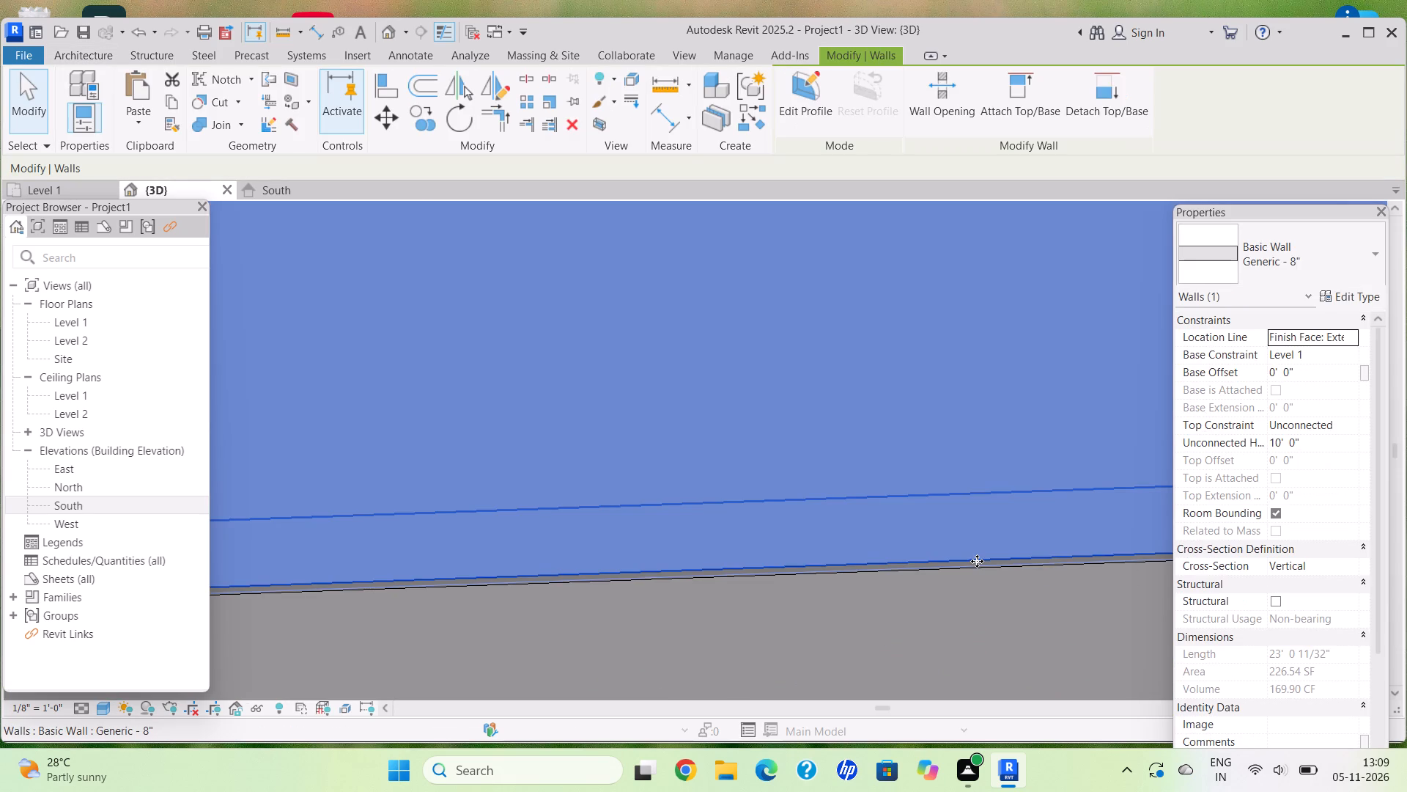
{"action": "key", "text": "Down"}
{"action": "key", "text": "Down"}
{"action": "key", "text": "Down"}
{"action": "key", "text": "Down"}
{"action": "key", "text": "Down"}
{"action": "key", "text": "Down"}
{"action": "key", "text": "Down"}
{"action": "key", "text": "Down"}
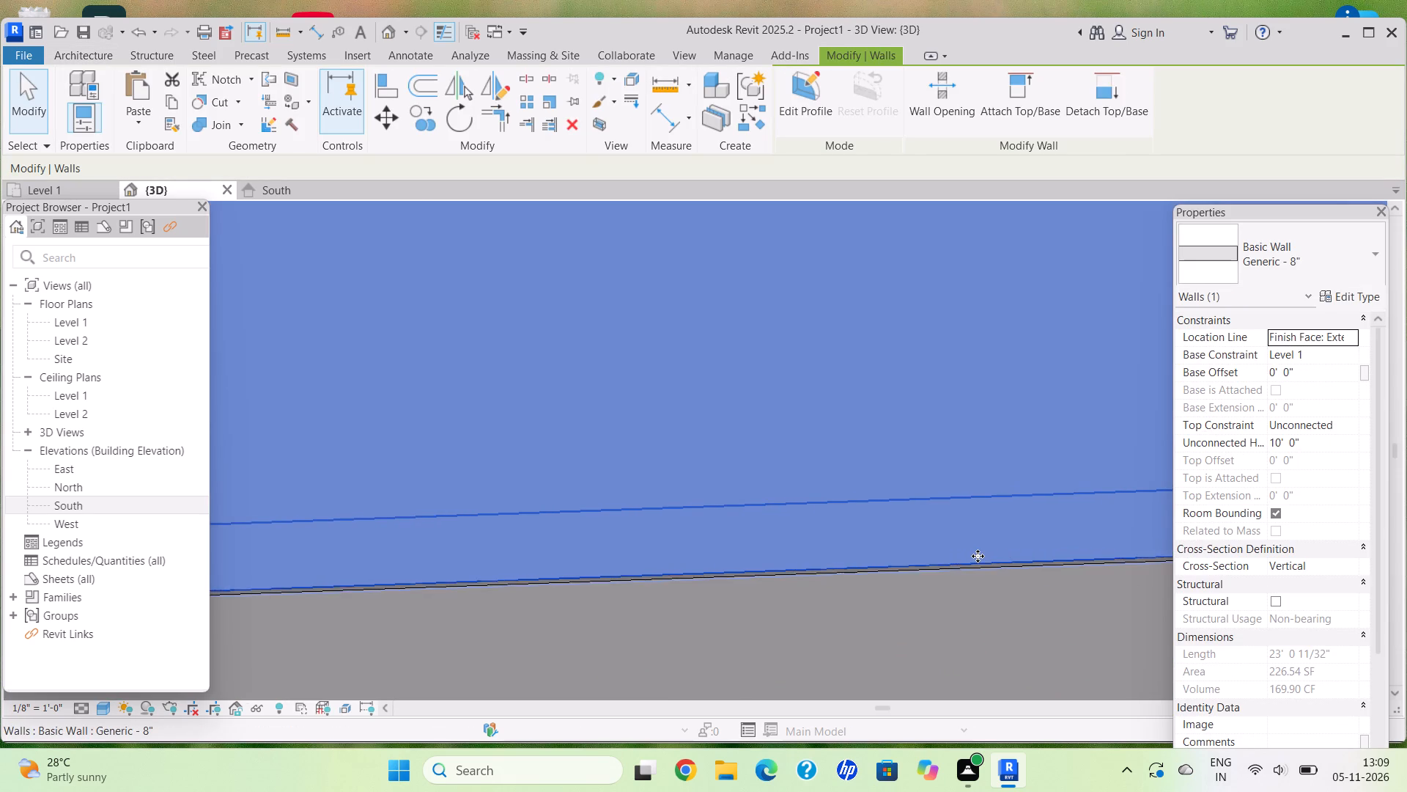
{"action": "key", "text": "Down"}
{"action": "key", "text": "Down"}
{"action": "key", "text": "Down"}
{"action": "key", "text": "Down"}
{"action": "key", "text": "Escape"}
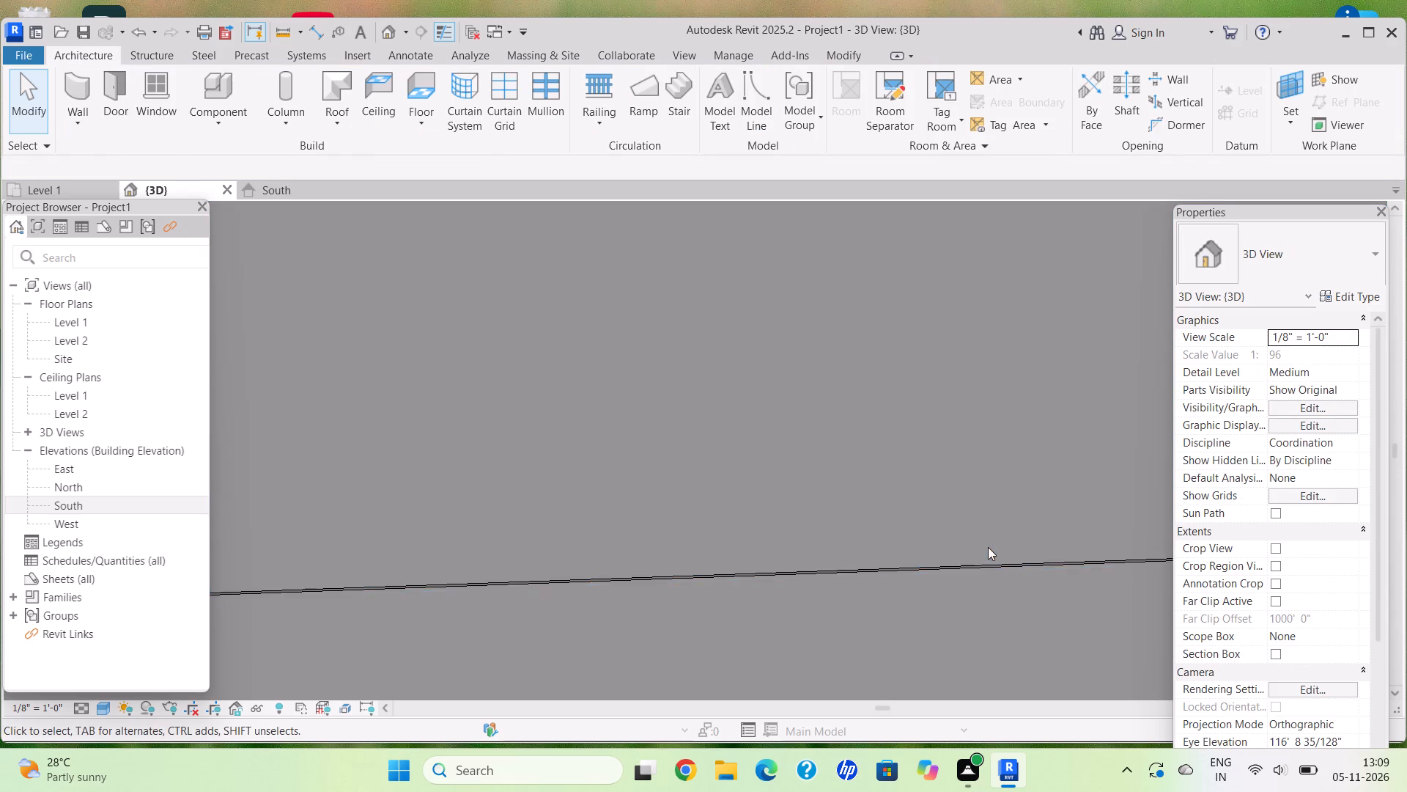
Set the new front boundary wall's unconnected height to 5'.
{"action": "scroll", "coordinate": [988, 546], "scroll_direction": "down", "scroll_amount": 8}
{"action": "scroll", "coordinate": [906, 603], "scroll_direction": "down", "scroll_amount": 8}
{"action": "scroll", "coordinate": [807, 629], "scroll_direction": "down", "scroll_amount": 7}
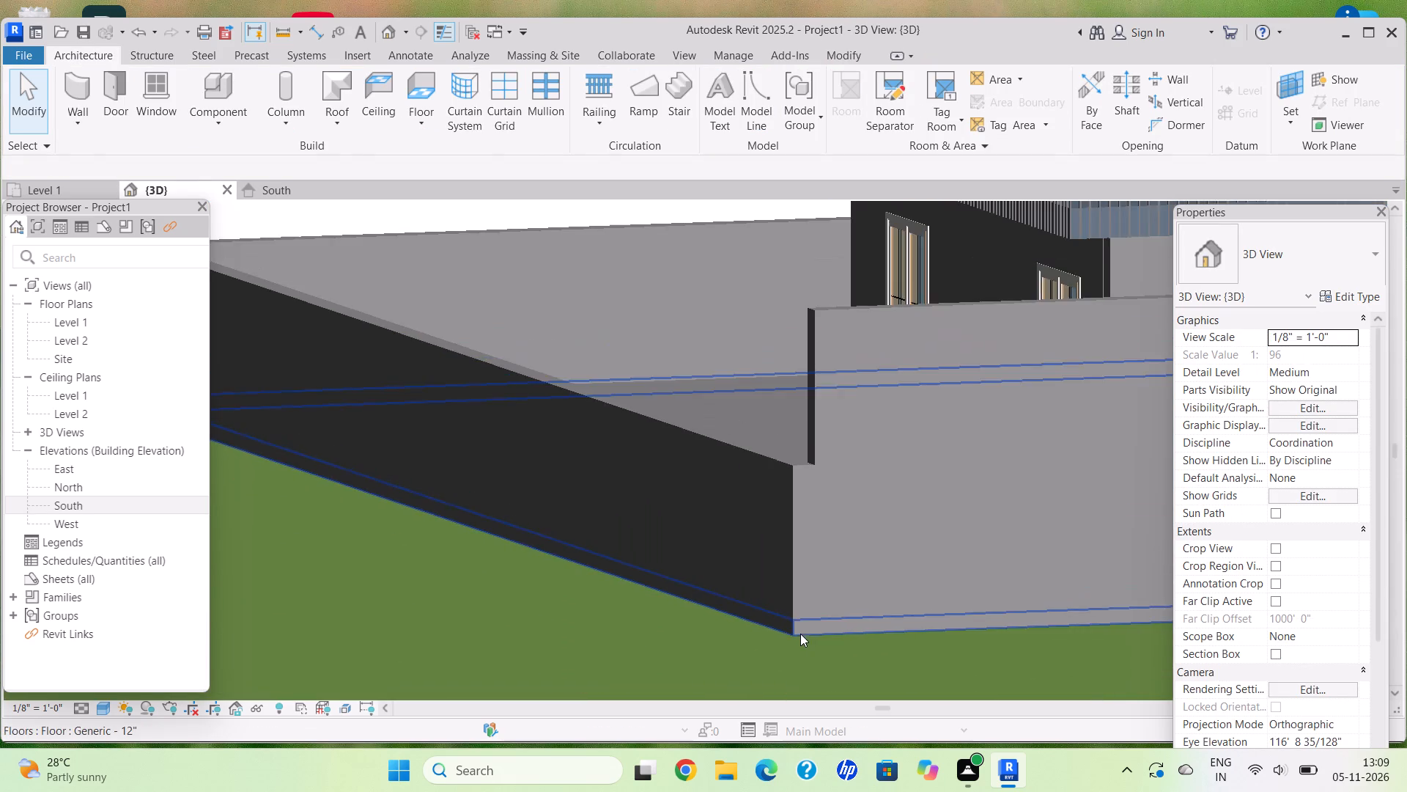
{"action": "middle_click_drag", "start_coordinate": [607, 548], "coordinate": [511, 549], "text": "shift"}
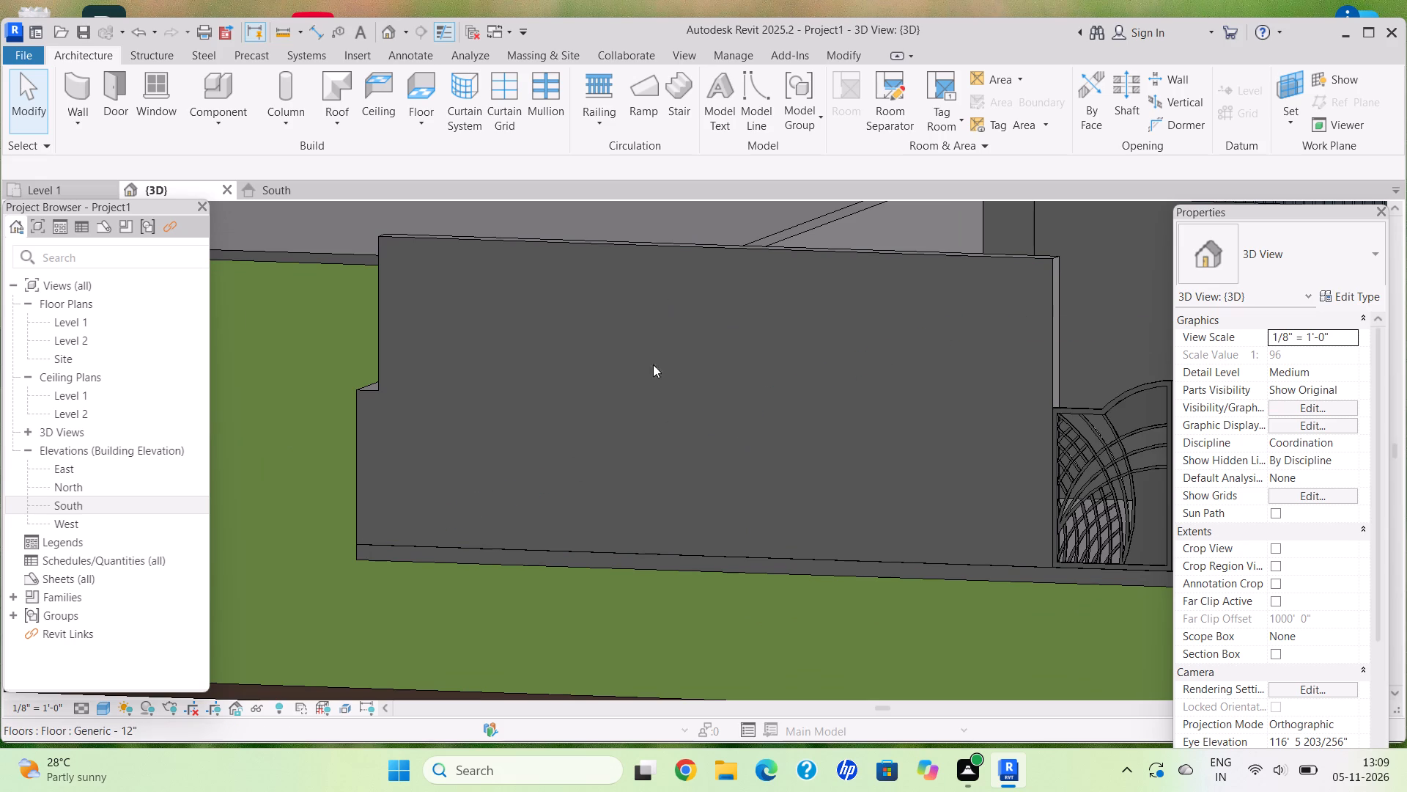
{"action": "scroll", "coordinate": [665, 447], "scroll_direction": "down", "scroll_amount": 2}
{"action": "key", "text": "Escape"}
{"action": "key", "text": "Escape"}
{"action": "left_click", "coordinate": [872, 306]}
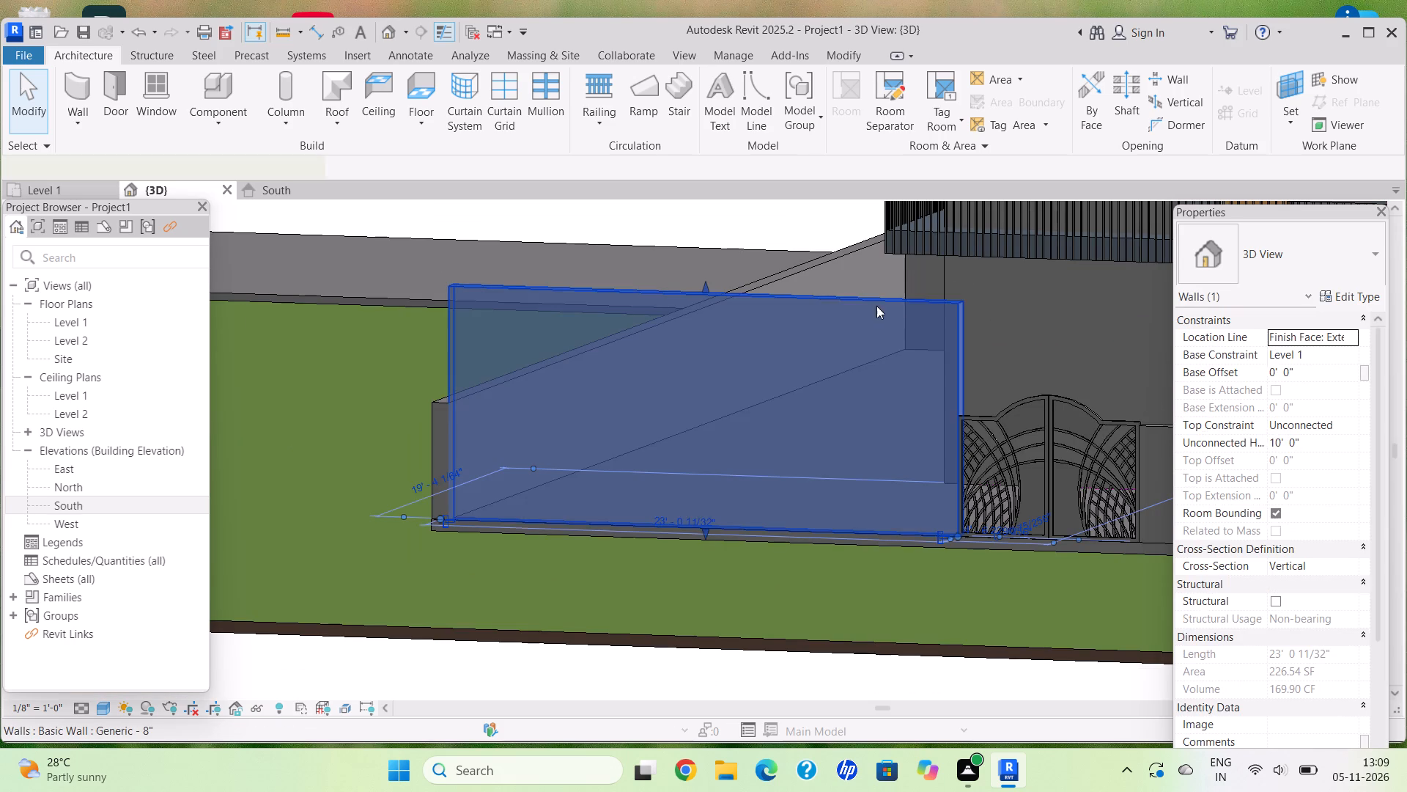
{"action": "left_click", "coordinate": [1326, 447]}
{"action": "key", "text": "BackSpace"}
{"action": "key", "text": "BackSpace"}
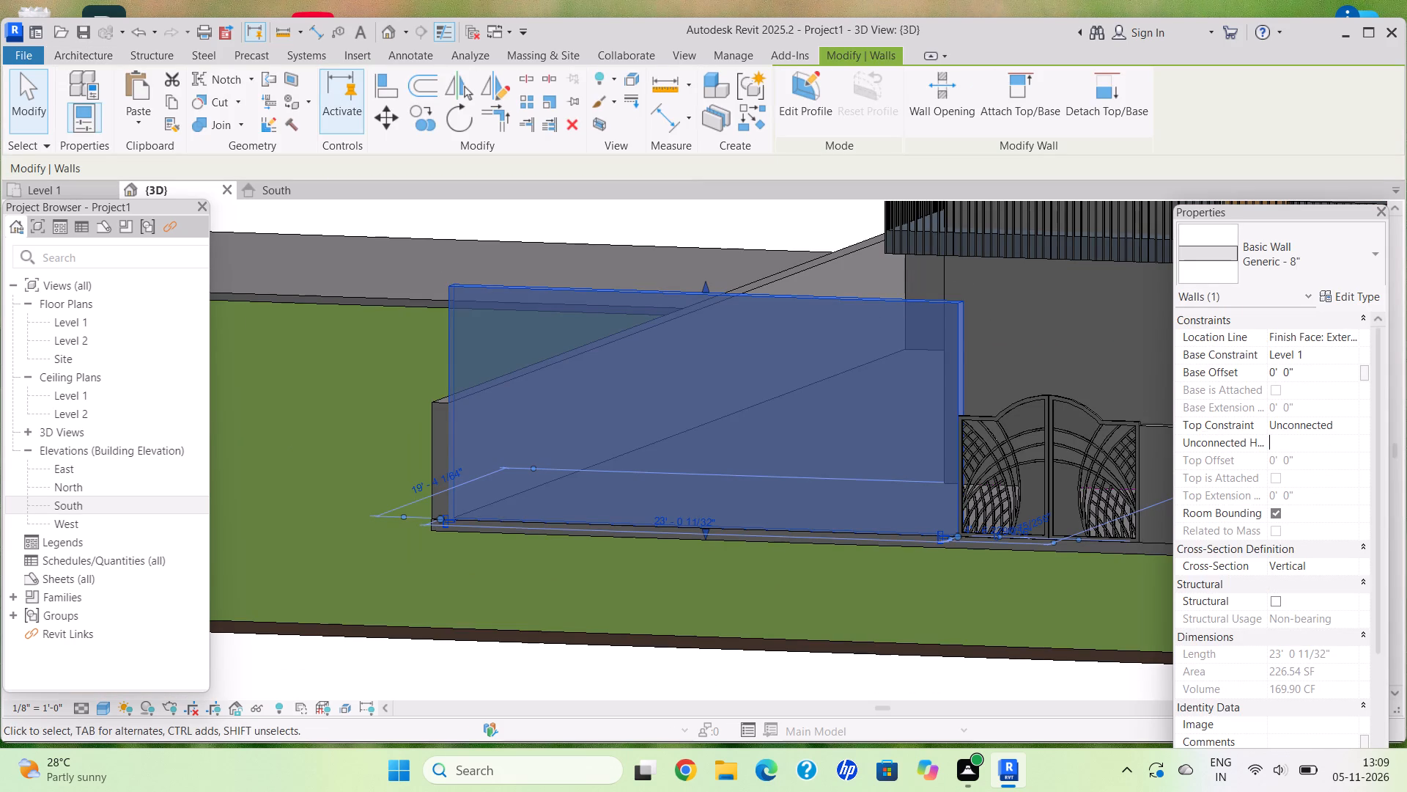
{"action": "type", "text": "5'"}
{"action": "key", "text": "Return"}
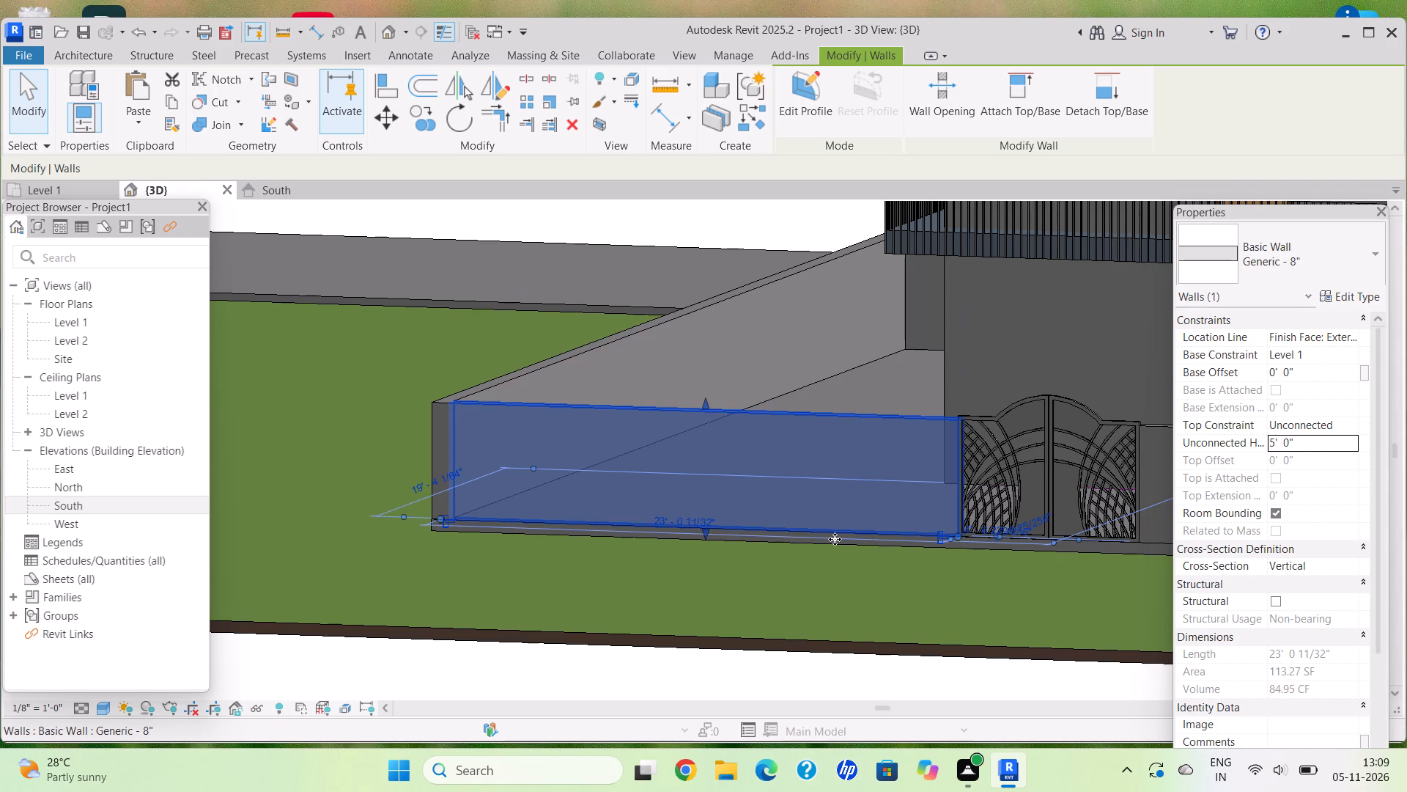
{"action": "key", "text": "Escape"}
{"action": "key", "text": "Escape"}
Examine the closed front boundary wall and its gate together with the whole house.
{"action": "scroll", "coordinate": [832, 536], "scroll_direction": "down", "scroll_amount": 3}
{"action": "scroll", "coordinate": [735, 505], "scroll_direction": "down", "scroll_amount": 4}
{"action": "middle_click_drag", "start_coordinate": [805, 463], "coordinate": [886, 551], "text": "shift"}
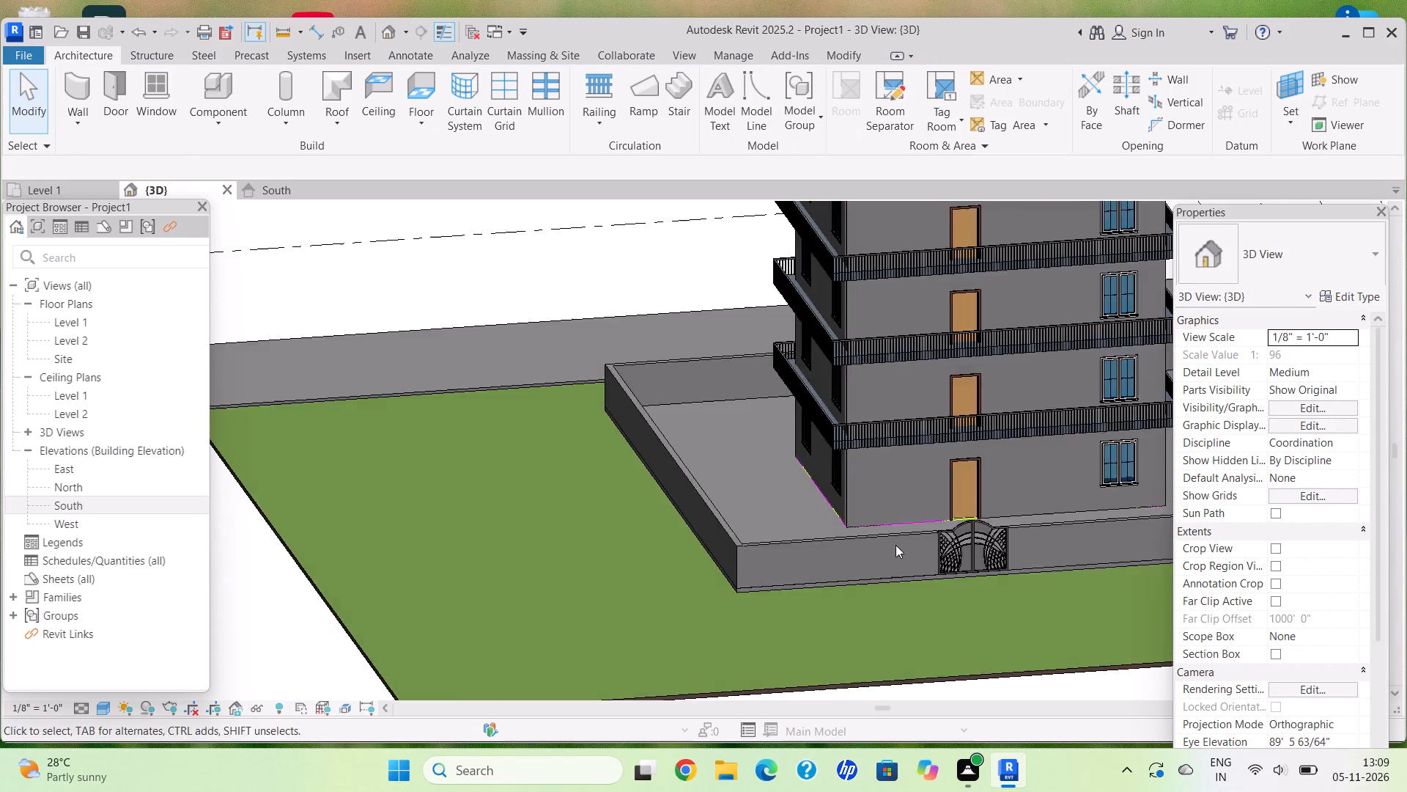
{"action": "middle_click_drag", "start_coordinate": [891, 542], "coordinate": [608, 465]}
{"action": "middle_click", "coordinate": [599, 460]}
{"action": "middle_click_drag", "start_coordinate": [664, 485], "coordinate": [646, 458], "text": "shift"}
{"action": "scroll", "coordinate": [735, 450], "scroll_direction": "down", "scroll_amount": 3}
{"action": "middle_click_drag", "start_coordinate": [738, 452], "coordinate": [783, 521]}
{"action": "middle_click", "coordinate": [812, 568]}
{"action": "middle_click", "coordinate": [813, 563], "text": "shift"}
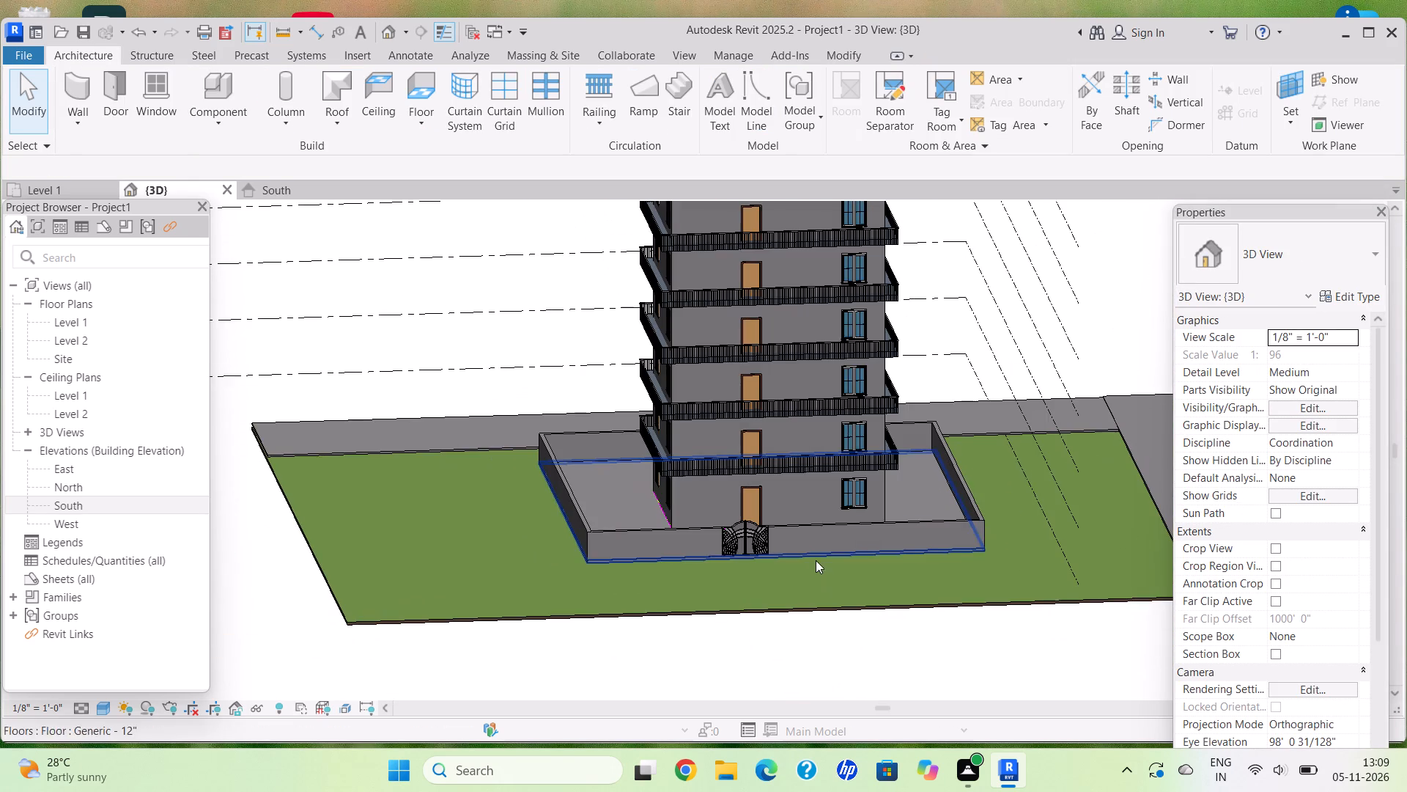
Paint the front exterior wall faces of all six storeys with the Sash material.
{"action": "scroll", "coordinate": [812, 506], "scroll_direction": "up", "scroll_amount": 2}
{"action": "left_click", "coordinate": [627, 502]}
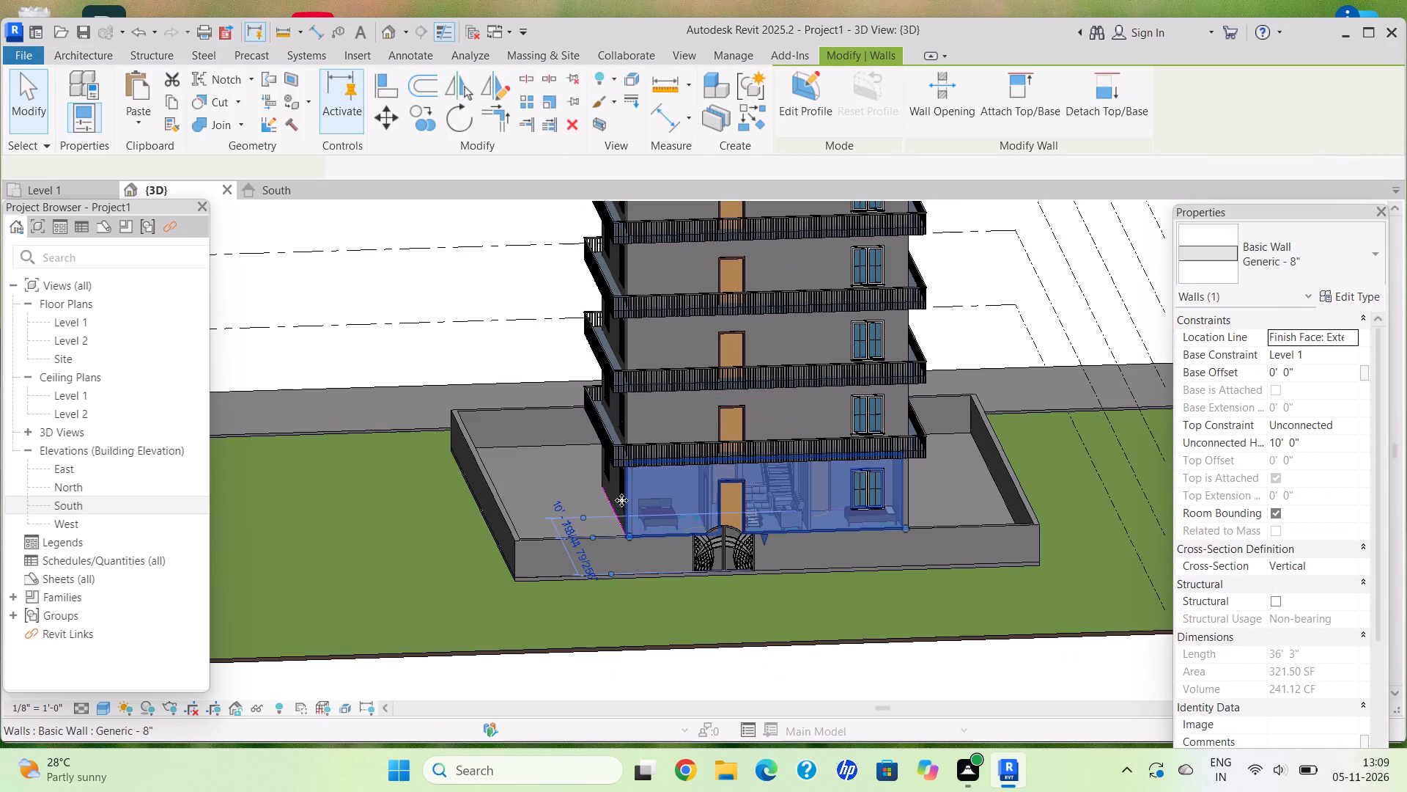
{"action": "left_click", "coordinate": [304, 99]}
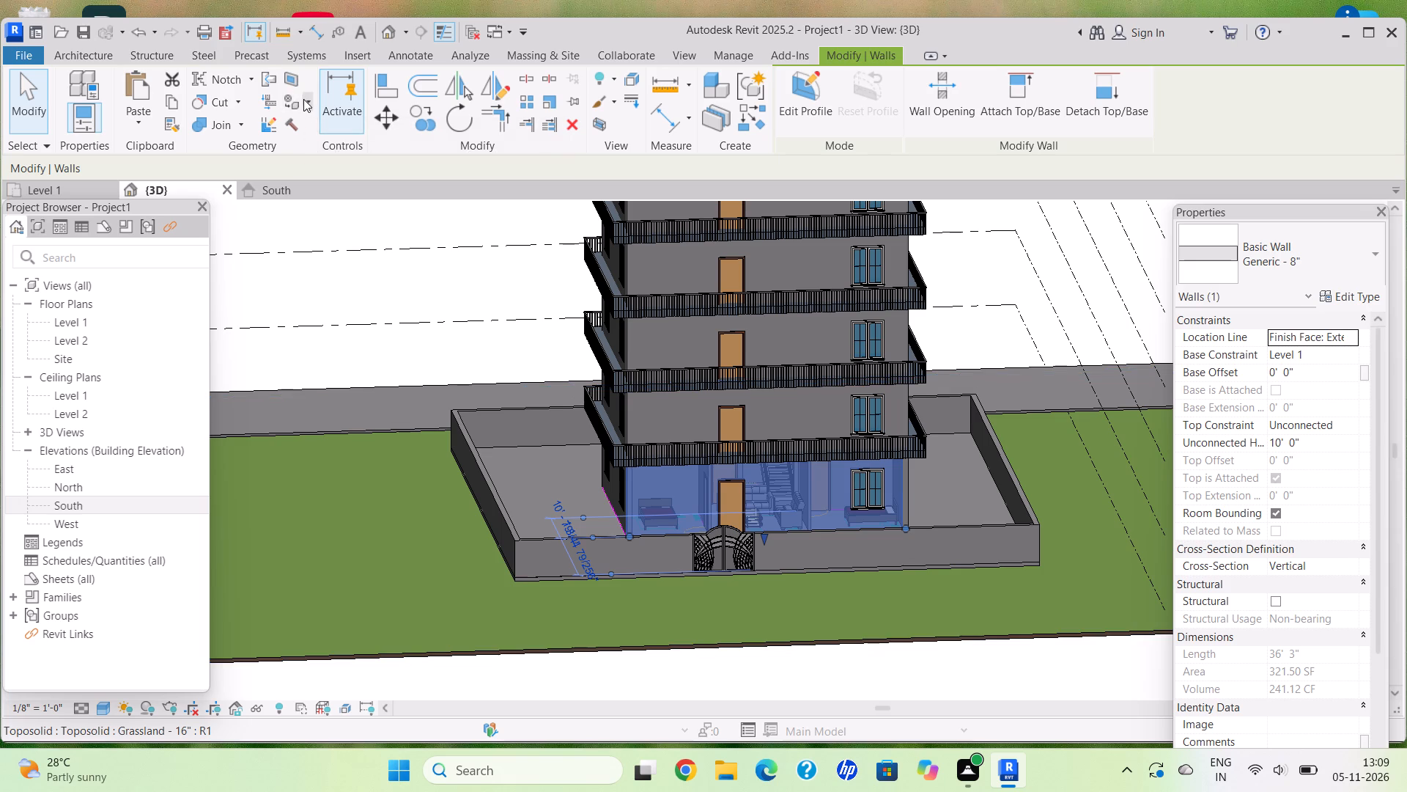
{"action": "left_click", "coordinate": [323, 132]}
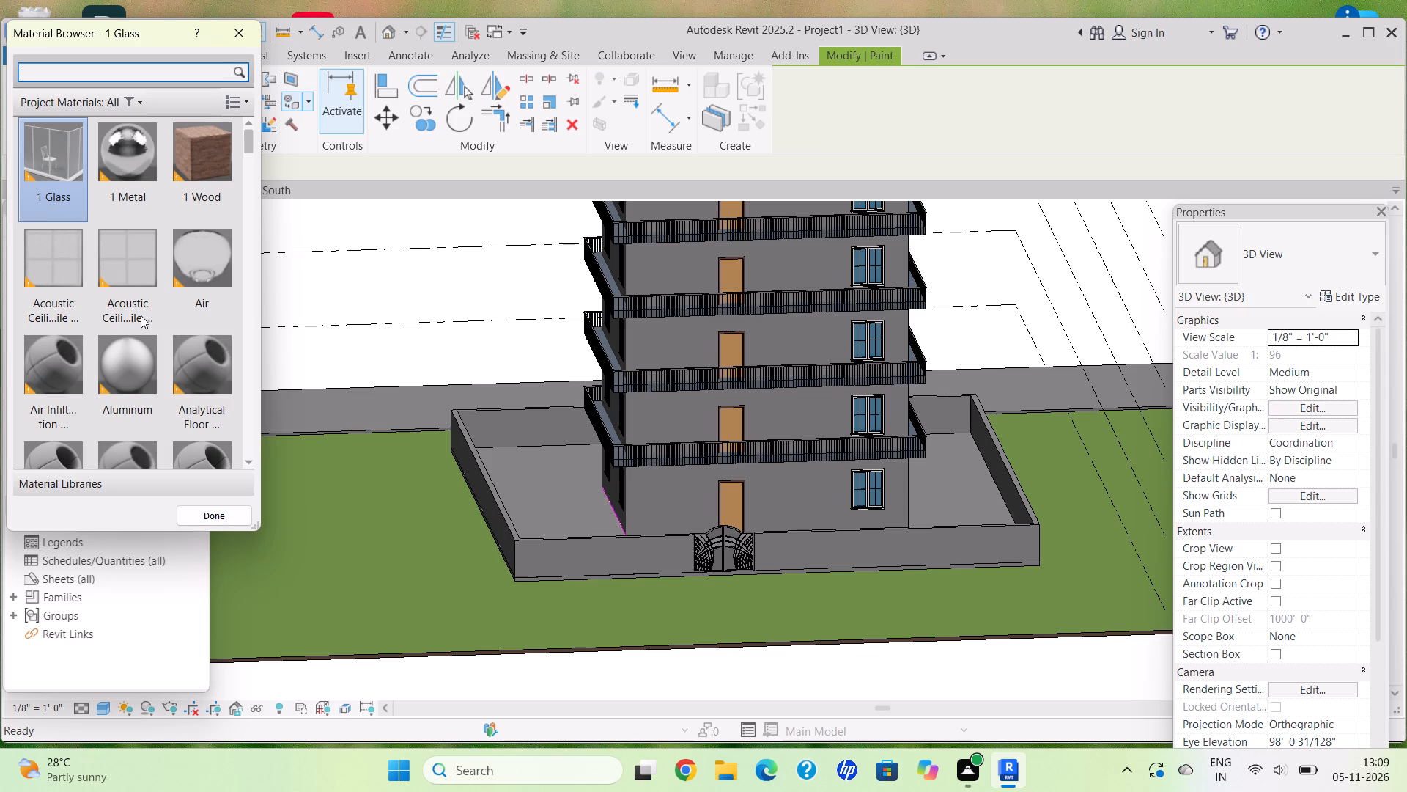
{"action": "scroll", "coordinate": [99, 405], "scroll_direction": "down", "scroll_amount": 7}
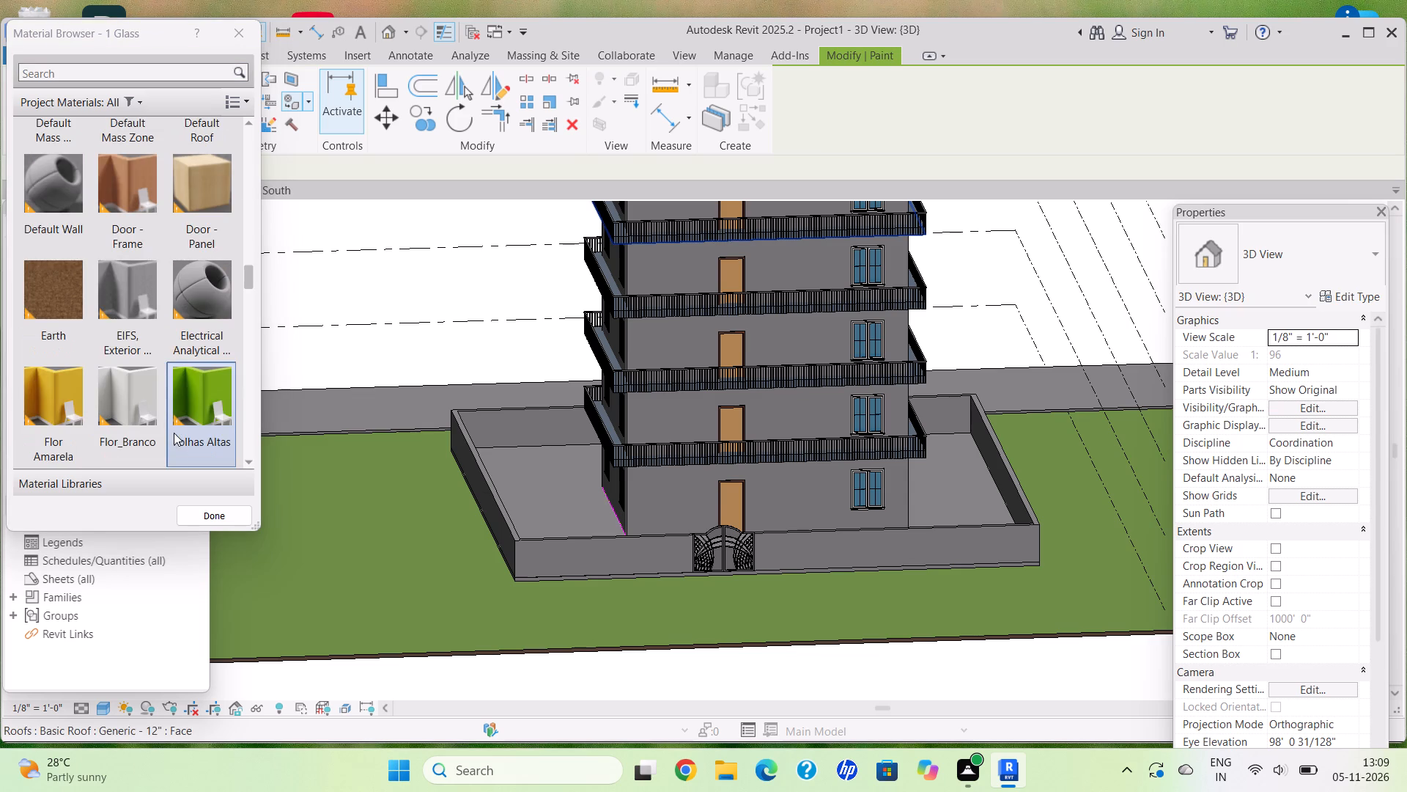
{"action": "scroll", "coordinate": [178, 430], "scroll_direction": "down", "scroll_amount": 5}
{"action": "scroll", "coordinate": [182, 397], "scroll_direction": "up", "scroll_amount": 1}
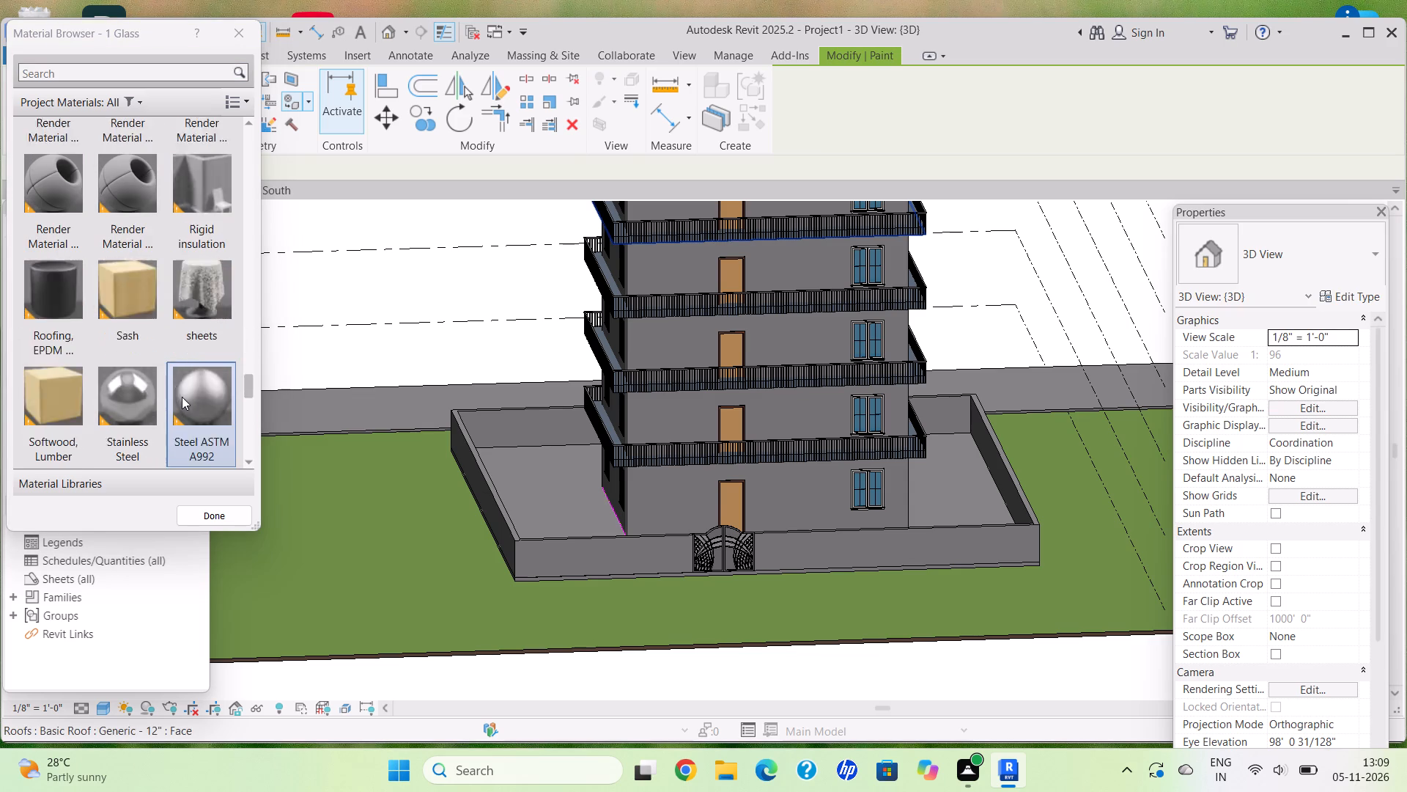
{"action": "scroll", "coordinate": [182, 397], "scroll_direction": "up", "scroll_amount": 1}
{"action": "scroll", "coordinate": [174, 376], "scroll_direction": "down", "scroll_amount": 1}
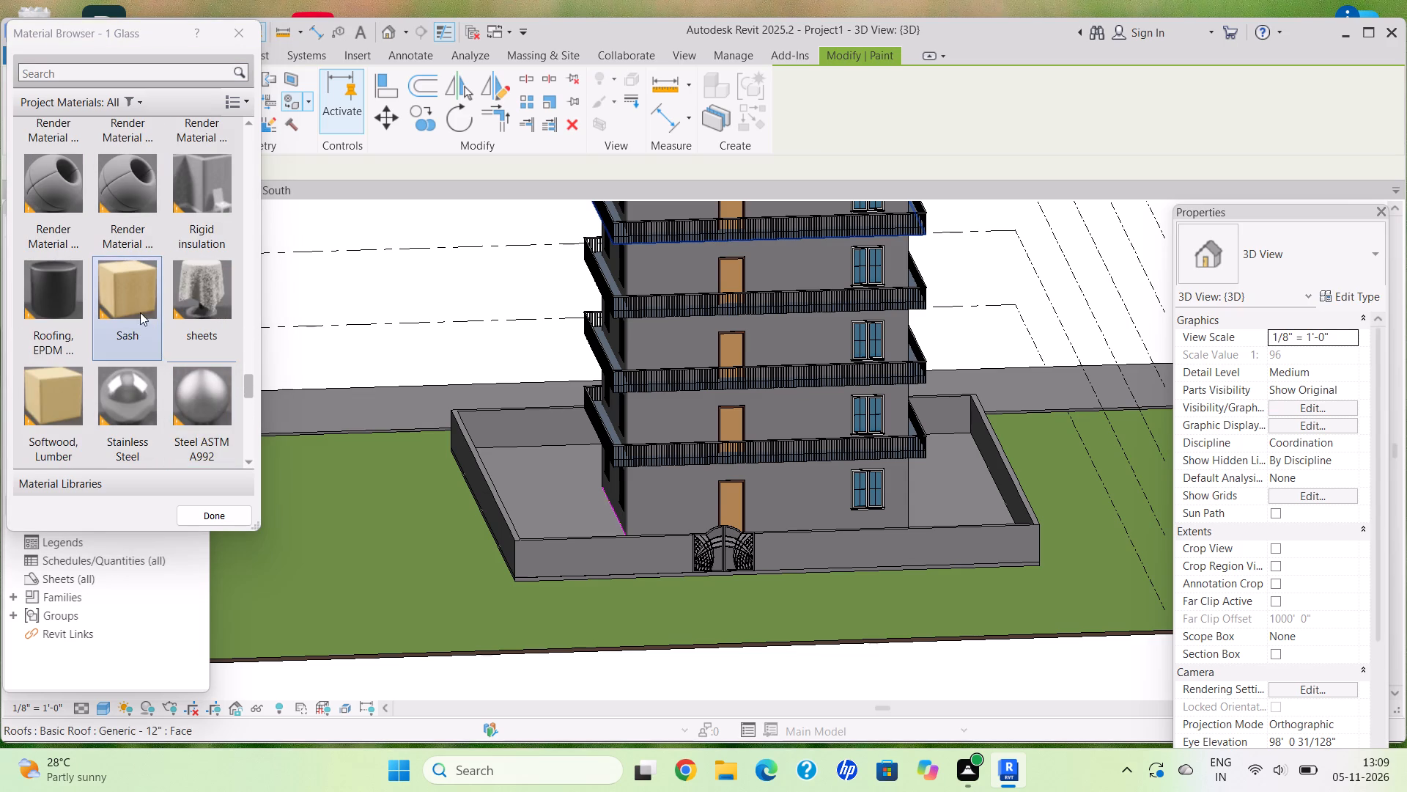
{"action": "left_click", "coordinate": [117, 293]}
{"action": "scroll", "coordinate": [778, 433], "scroll_direction": "up", "scroll_amount": 9}
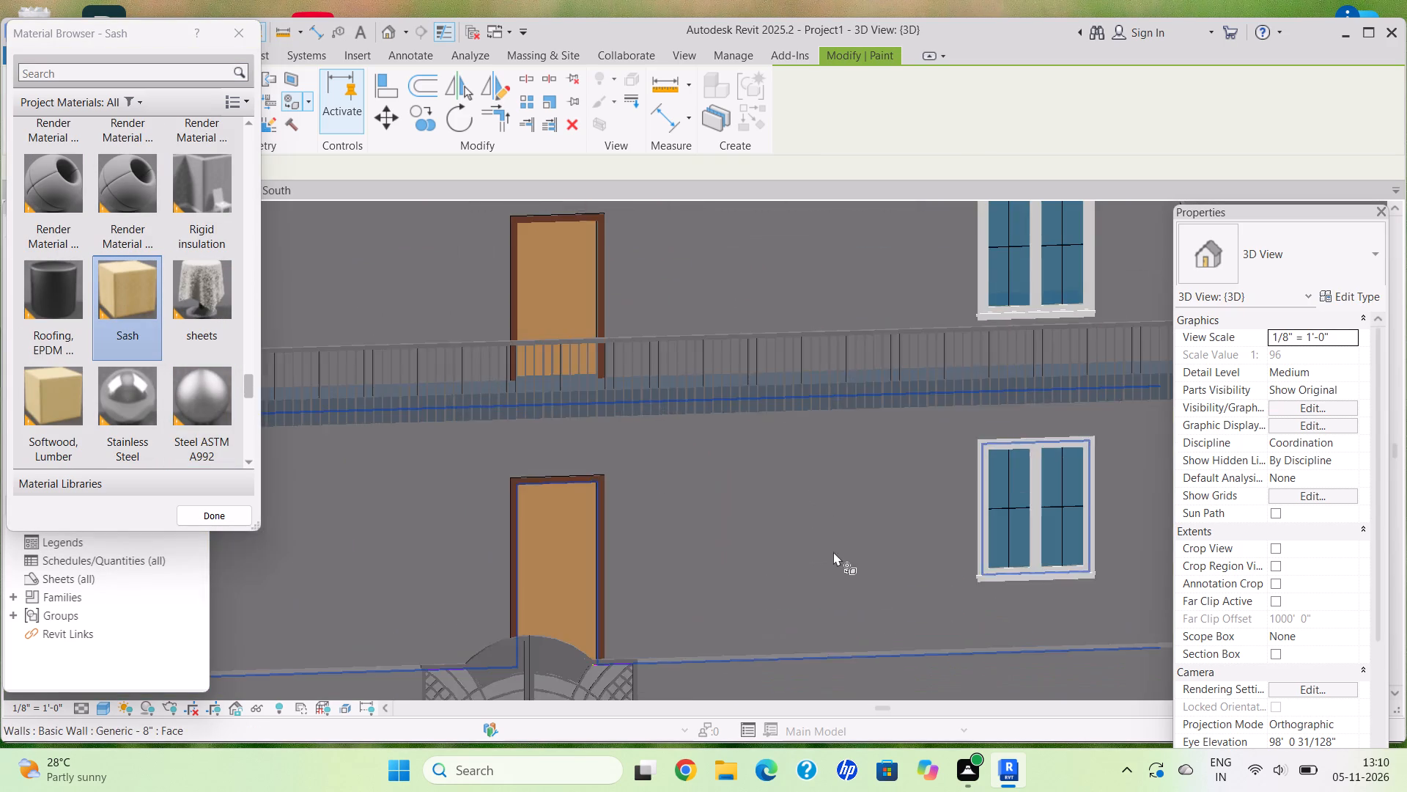
{"action": "left_click", "coordinate": [835, 554]}
{"action": "scroll", "coordinate": [835, 308], "scroll_direction": "down", "scroll_amount": 1}
{"action": "middle_click_drag", "start_coordinate": [835, 312], "coordinate": [849, 649]}
{"action": "left_click", "coordinate": [831, 637]}
{"action": "left_click", "coordinate": [854, 367]}
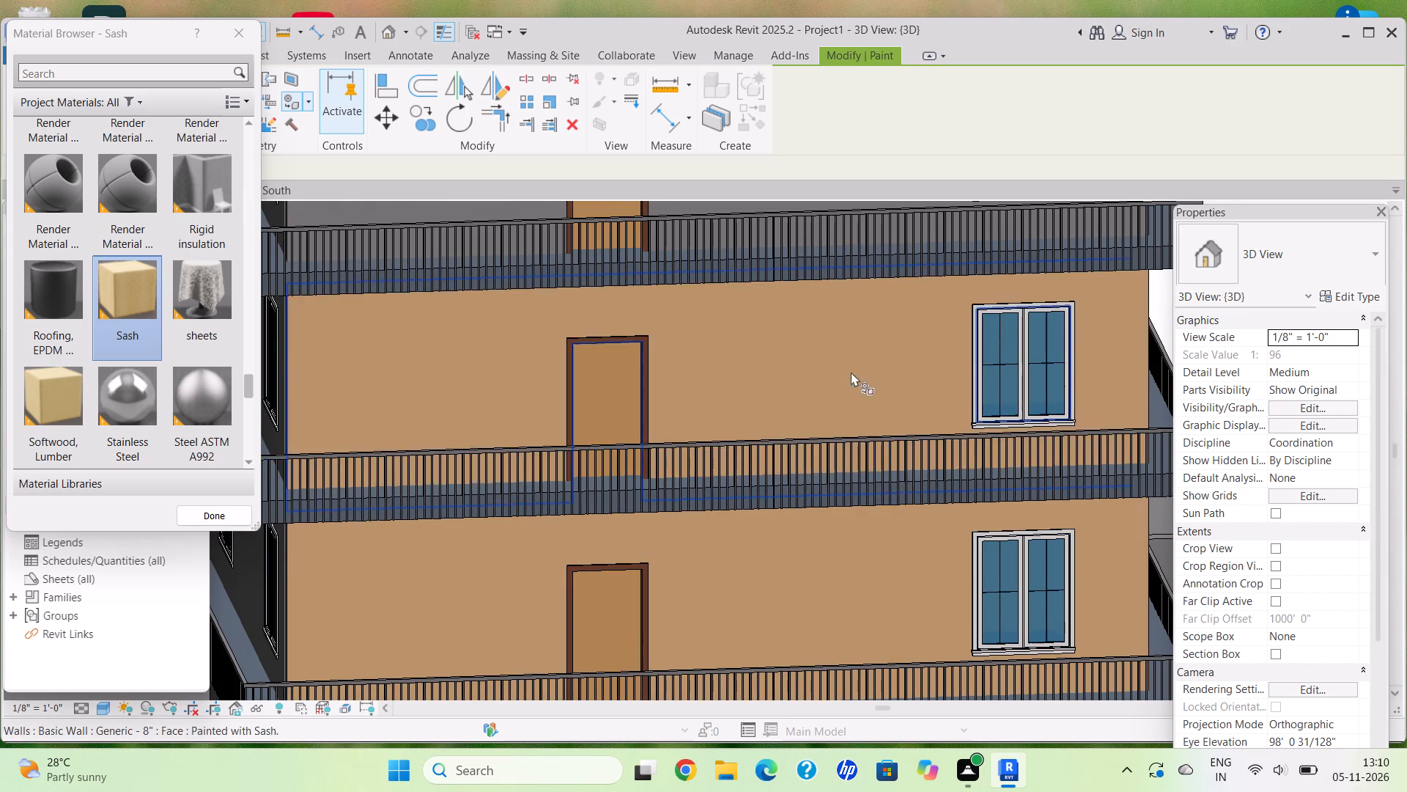
{"action": "scroll", "coordinate": [850, 360], "scroll_direction": "down", "scroll_amount": 9}
{"action": "middle_click_drag", "start_coordinate": [841, 309], "coordinate": [837, 429]}
{"action": "scroll", "coordinate": [831, 432], "scroll_direction": "up", "scroll_amount": 3}
{"action": "left_click", "coordinate": [825, 392]}
{"action": "left_click", "coordinate": [824, 320]}
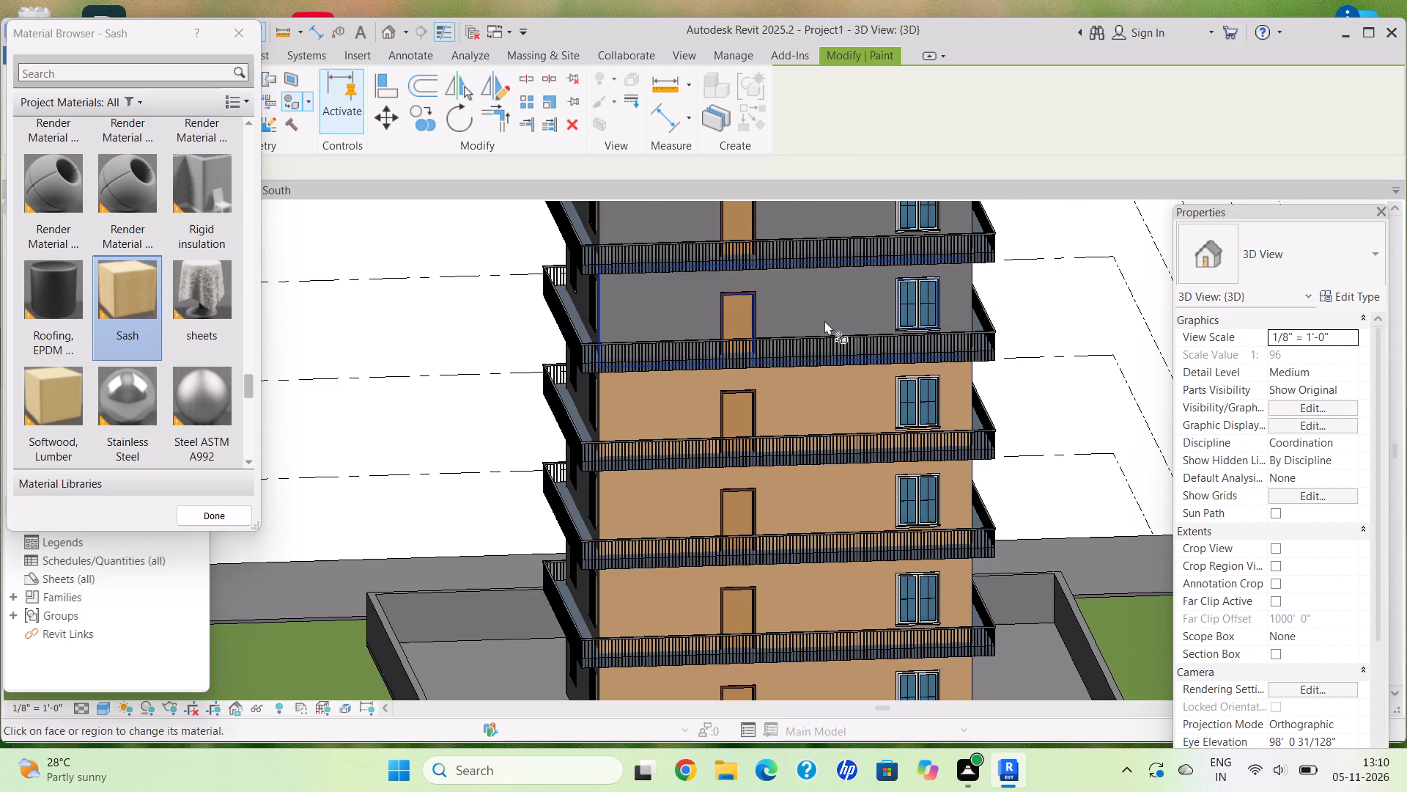
{"action": "middle_click_drag", "start_coordinate": [820, 319], "coordinate": [763, 539]}
{"action": "left_click", "coordinate": [764, 416]}
Paint the side exterior wall faces with two windows per floor in Sash on all six storeys.
{"action": "scroll", "coordinate": [627, 450], "scroll_direction": "down", "scroll_amount": 7}
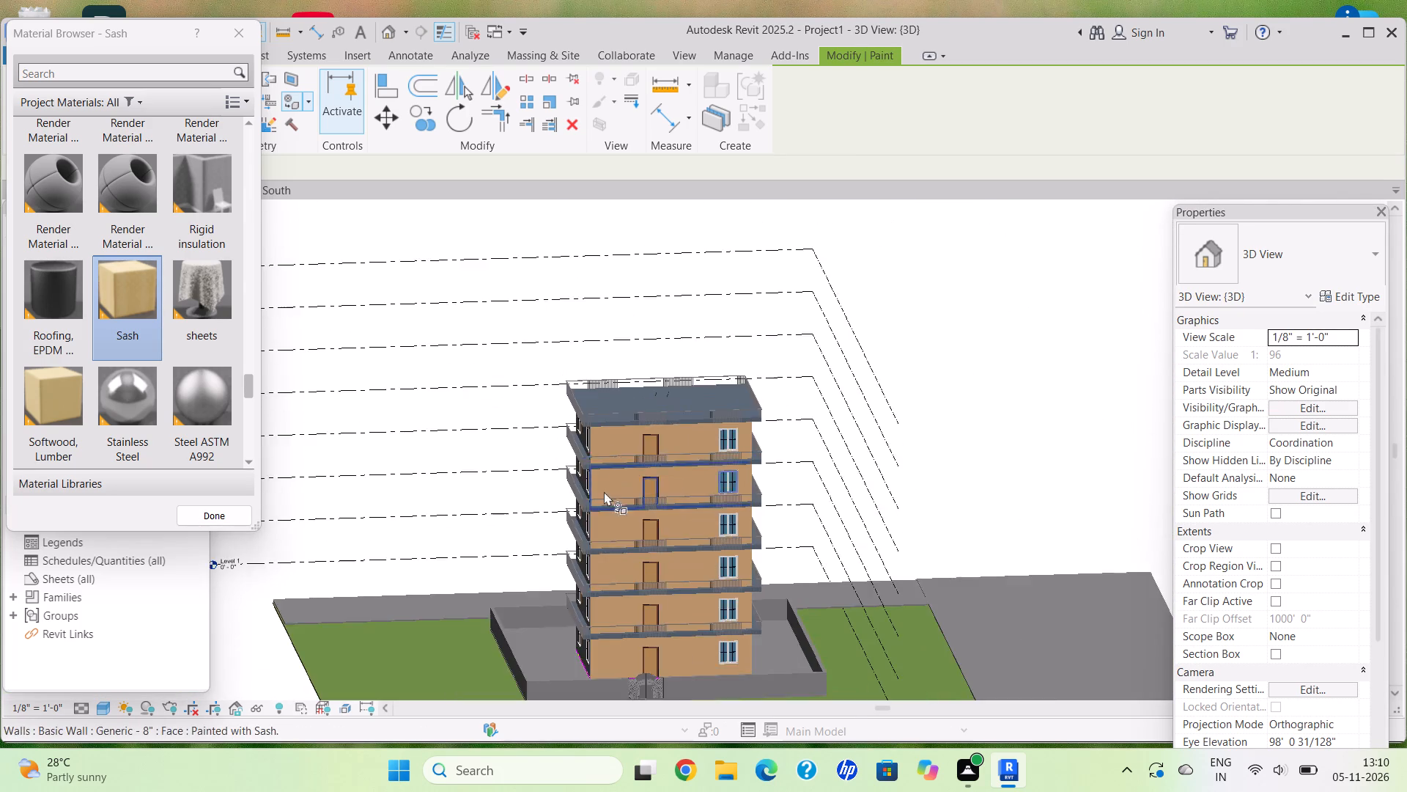
{"action": "scroll", "coordinate": [604, 491], "scroll_direction": "down", "scroll_amount": 2}
{"action": "middle_click_drag", "start_coordinate": [520, 466], "coordinate": [716, 477]}
{"action": "scroll", "coordinate": [580, 558], "scroll_direction": "up", "scroll_amount": 7}
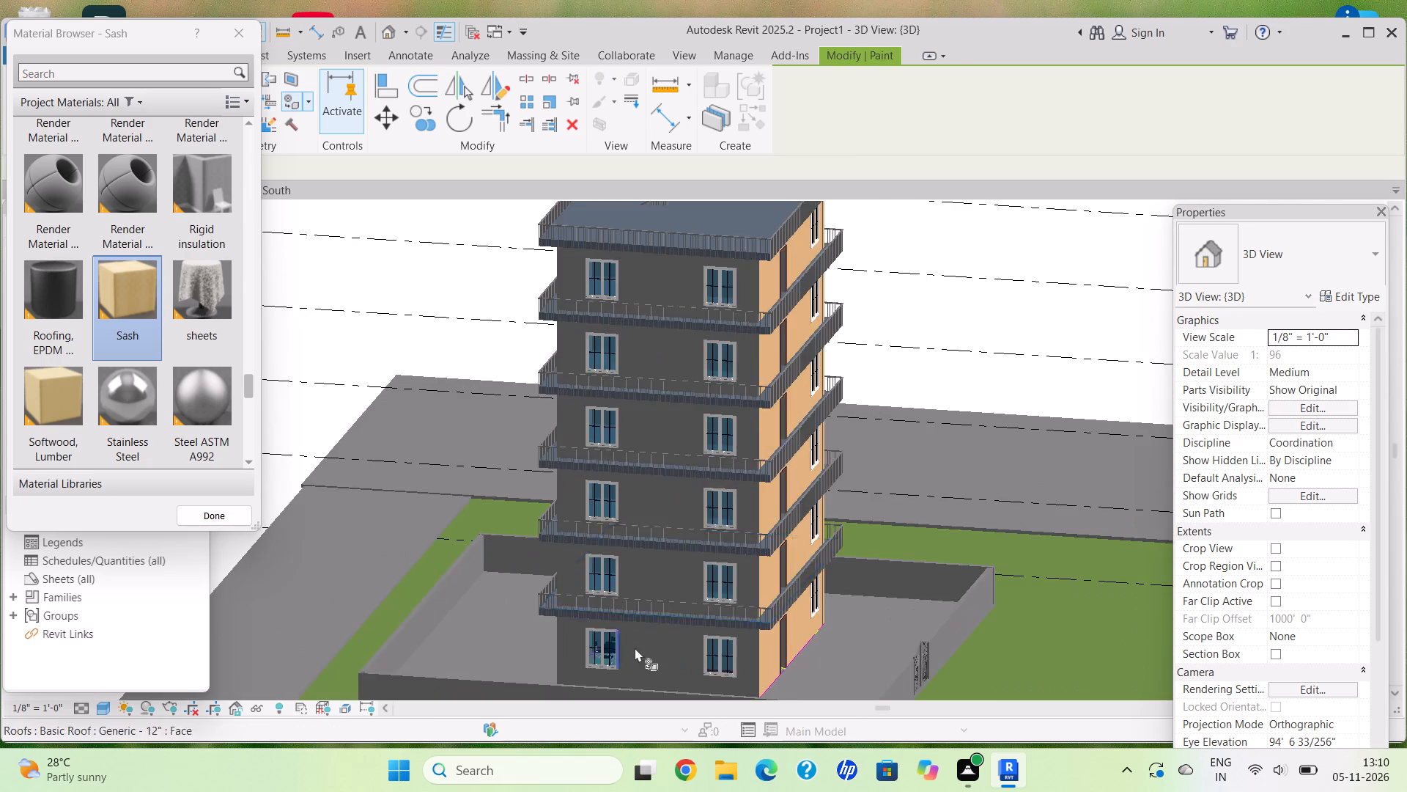
{"action": "left_click", "coordinate": [635, 648]}
{"action": "left_click", "coordinate": [657, 581]}
{"action": "left_click", "coordinate": [654, 505]}
{"action": "scroll", "coordinate": [591, 352], "scroll_direction": "up", "scroll_amount": 1}
{"action": "middle_click_drag", "start_coordinate": [592, 370], "coordinate": [586, 414]}
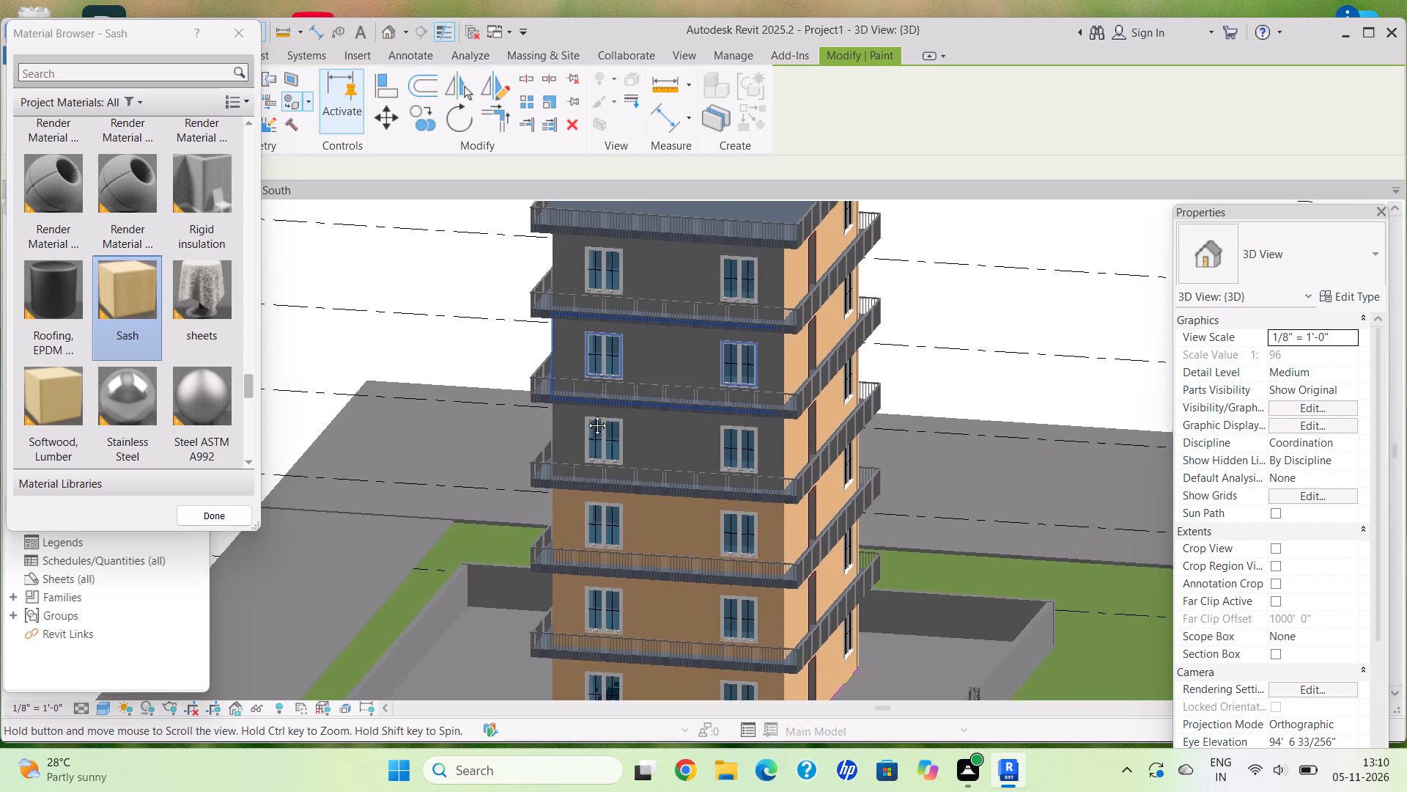
{"action": "middle_click_drag", "start_coordinate": [586, 414], "coordinate": [565, 499]}
{"action": "scroll", "coordinate": [615, 556], "scroll_direction": "up", "scroll_amount": 4}
{"action": "left_click", "coordinate": [622, 593]}
{"action": "left_click", "coordinate": [676, 456]}
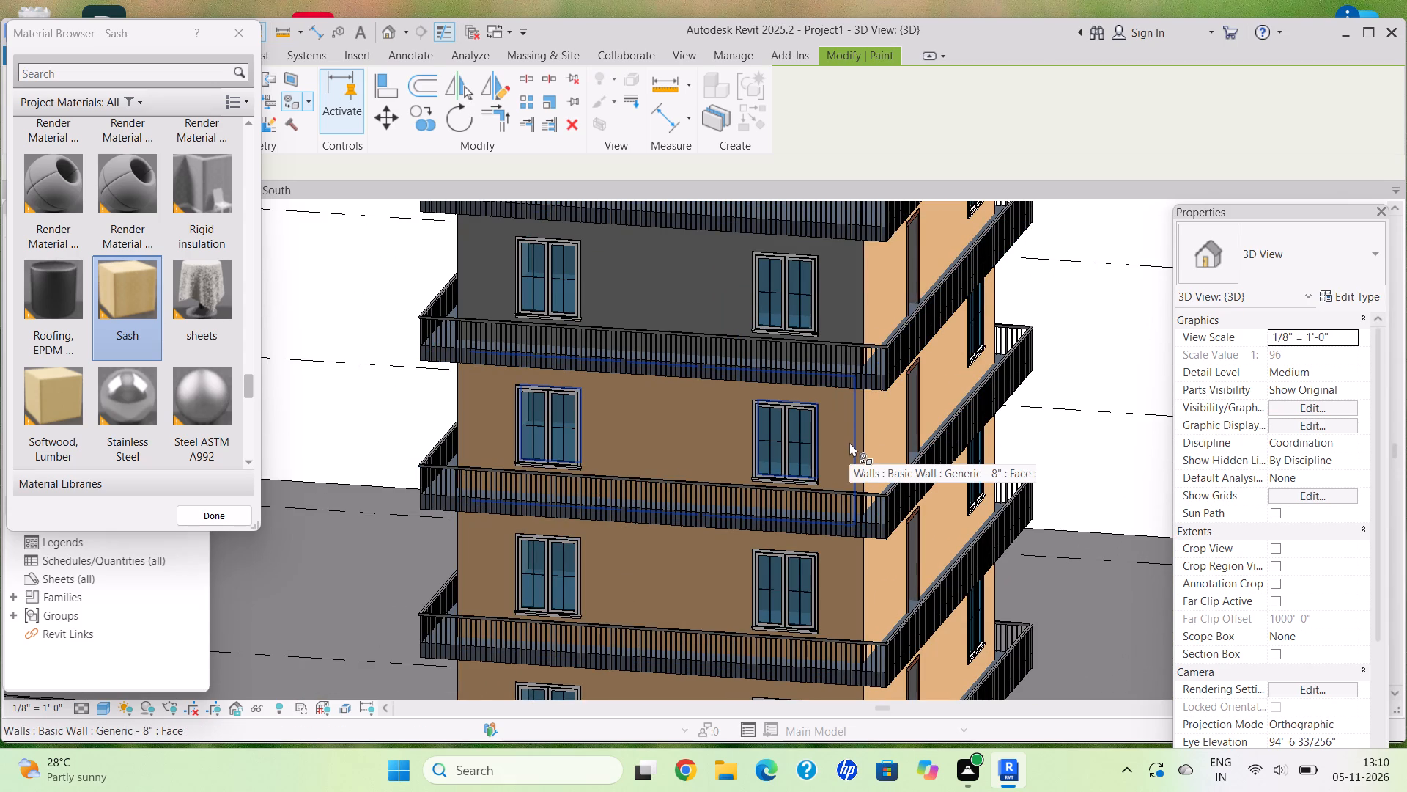
{"action": "scroll", "coordinate": [825, 474], "scroll_direction": "down", "scroll_amount": 1}
{"action": "middle_click_drag", "start_coordinate": [827, 469], "coordinate": [822, 548]}
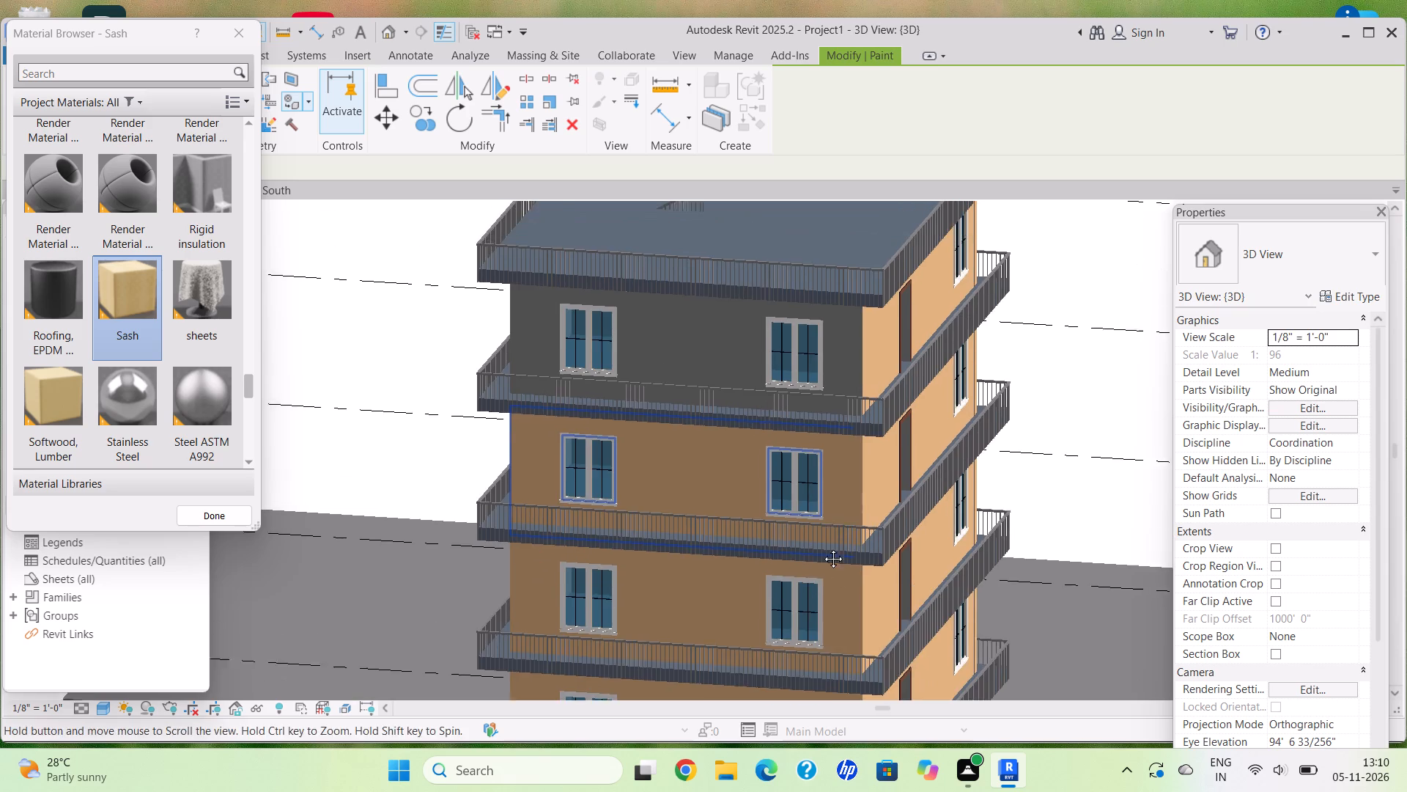
{"action": "middle_click_drag", "start_coordinate": [822, 548], "coordinate": [821, 548]}
{"action": "left_click", "coordinate": [655, 383]}
Paint the exterior wall faces with three windows per floor in Sash on all six storeys.
{"action": "scroll", "coordinate": [656, 417], "scroll_direction": "down", "scroll_amount": 10}
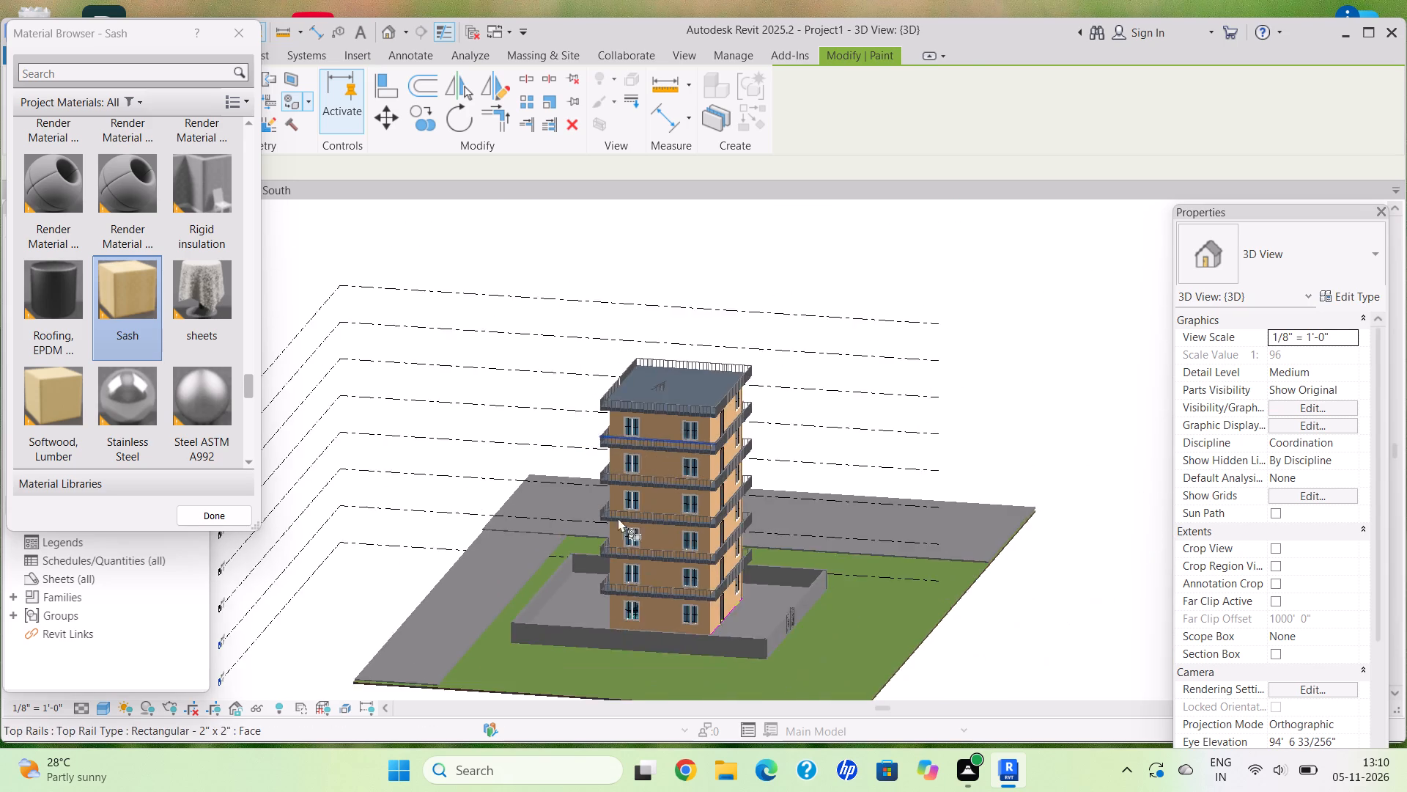
{"action": "middle_click_drag", "start_coordinate": [564, 487], "coordinate": [916, 463]}
{"action": "middle_click_drag", "start_coordinate": [648, 573], "coordinate": [904, 538], "text": "shift"}
{"action": "scroll", "coordinate": [923, 521], "scroll_direction": "up", "scroll_amount": 4}
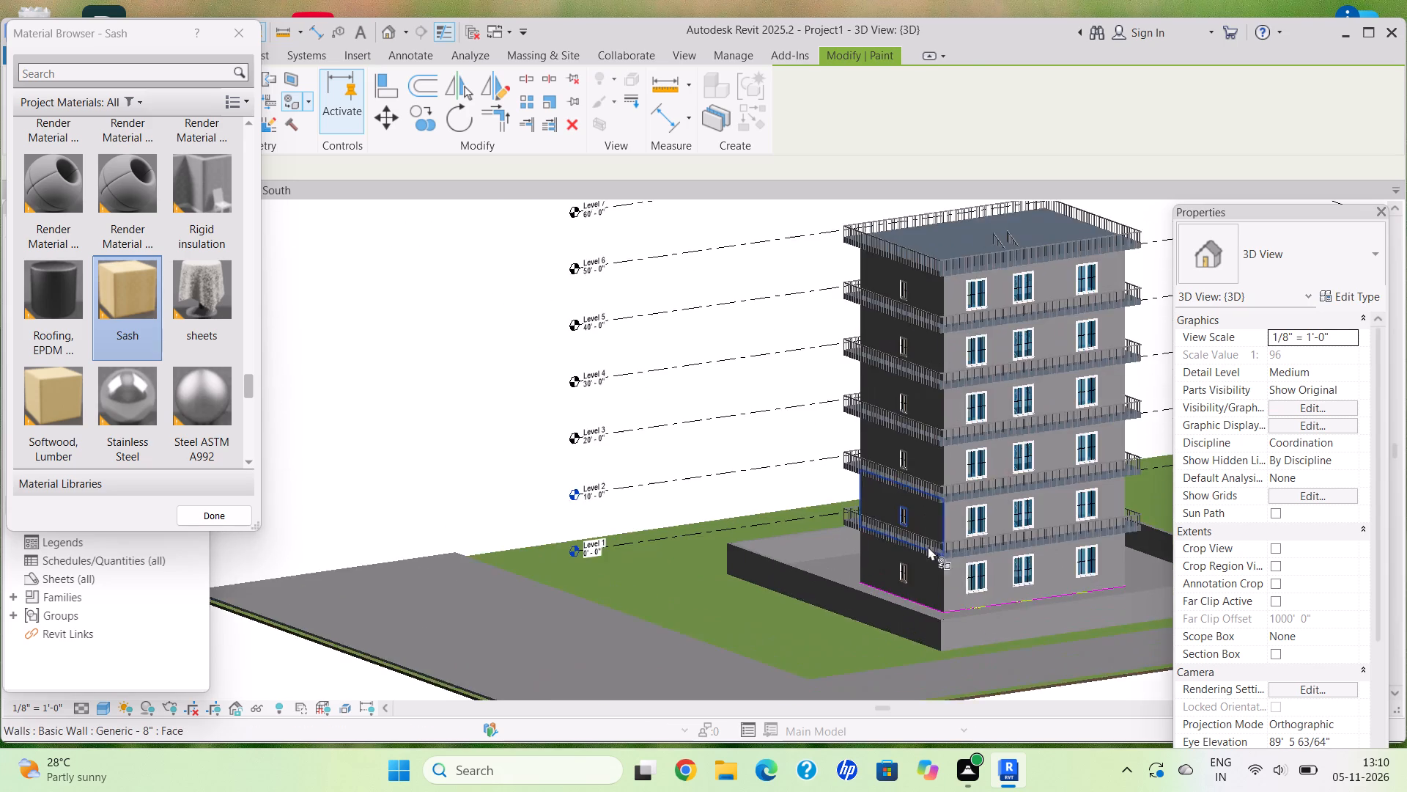
{"action": "scroll", "coordinate": [928, 546], "scroll_direction": "up", "scroll_amount": 5}
{"action": "scroll", "coordinate": [997, 593], "scroll_direction": "up", "scroll_amount": 4}
{"action": "left_click", "coordinate": [981, 595]}
{"action": "left_click", "coordinate": [964, 351]}
{"action": "scroll", "coordinate": [947, 301], "scroll_direction": "down", "scroll_amount": 2}
{"action": "middle_click_drag", "start_coordinate": [943, 313], "coordinate": [921, 387]}
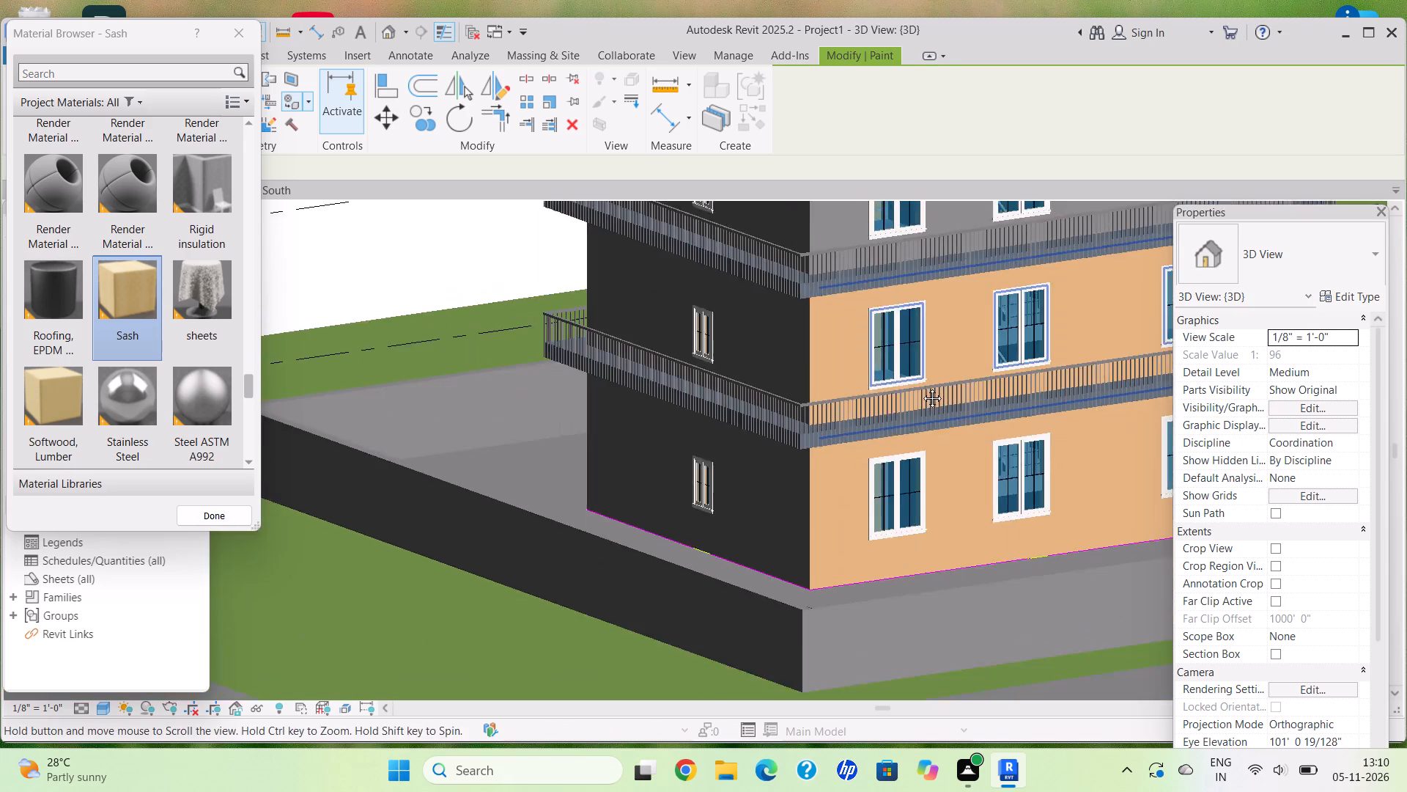
{"action": "middle_click_drag", "start_coordinate": [921, 387], "coordinate": [802, 733]}
{"action": "left_click", "coordinate": [797, 609]}
{"action": "left_click", "coordinate": [795, 457]}
{"action": "middle_click_drag", "start_coordinate": [838, 352], "coordinate": [743, 562]}
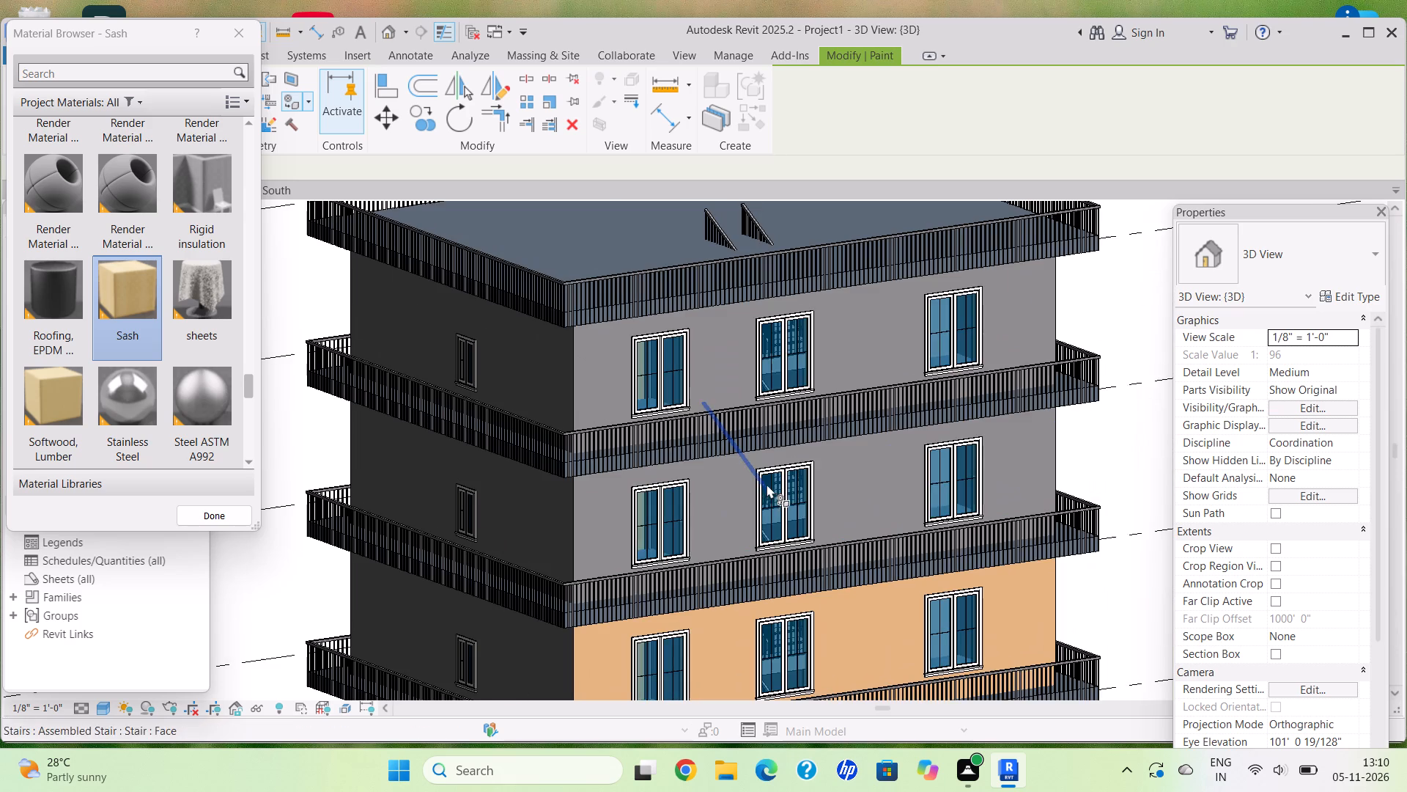
{"action": "left_click", "coordinate": [720, 491]}
{"action": "left_click", "coordinate": [714, 371]}
Paint the remaining side's exterior wall faces, with one window per floor, in Sash on all six storeys.
{"action": "scroll", "coordinate": [680, 385], "scroll_direction": "down", "scroll_amount": 11}
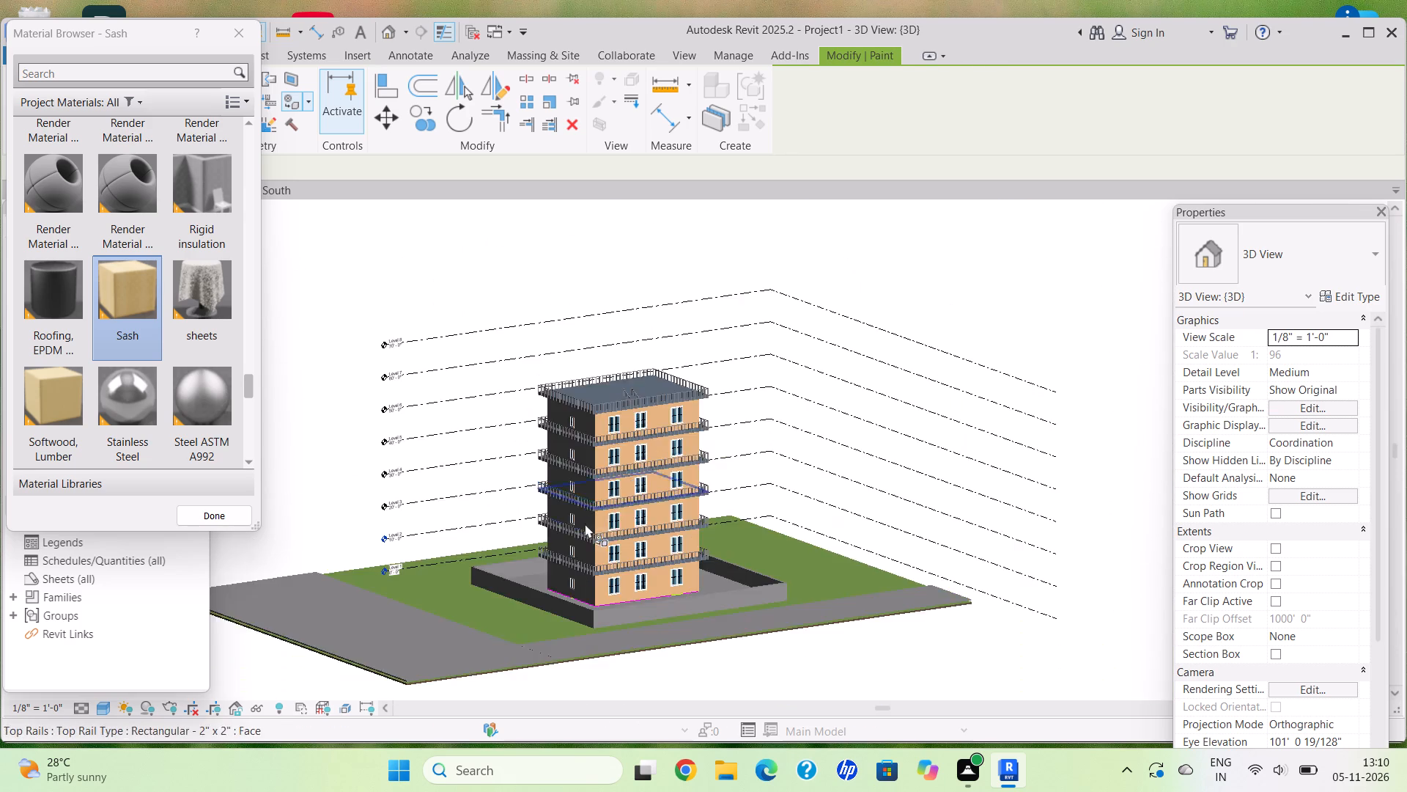
{"action": "middle_click_drag", "start_coordinate": [596, 507], "coordinate": [710, 489]}
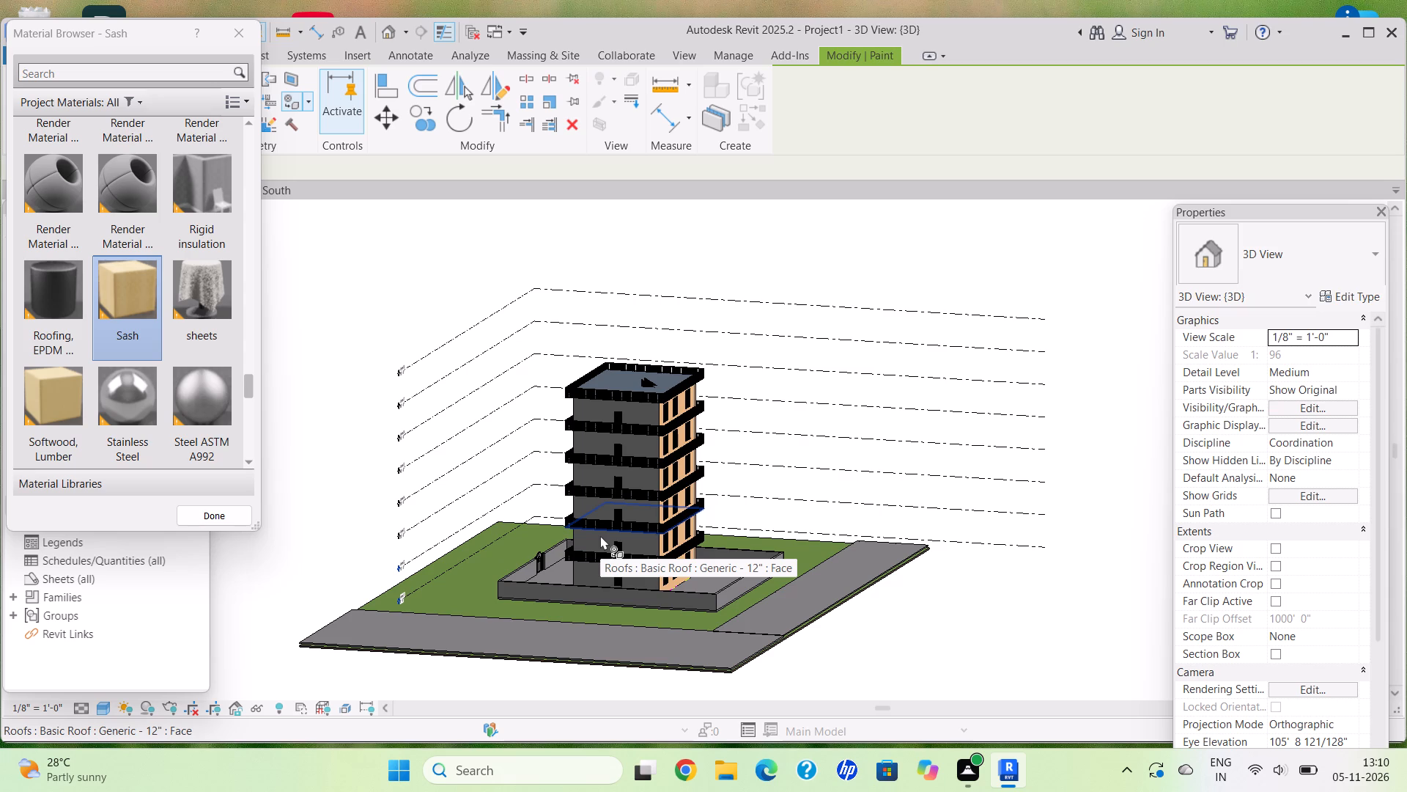
{"action": "scroll", "coordinate": [605, 529], "scroll_direction": "up", "scroll_amount": 13}
{"action": "left_click", "coordinate": [665, 623]}
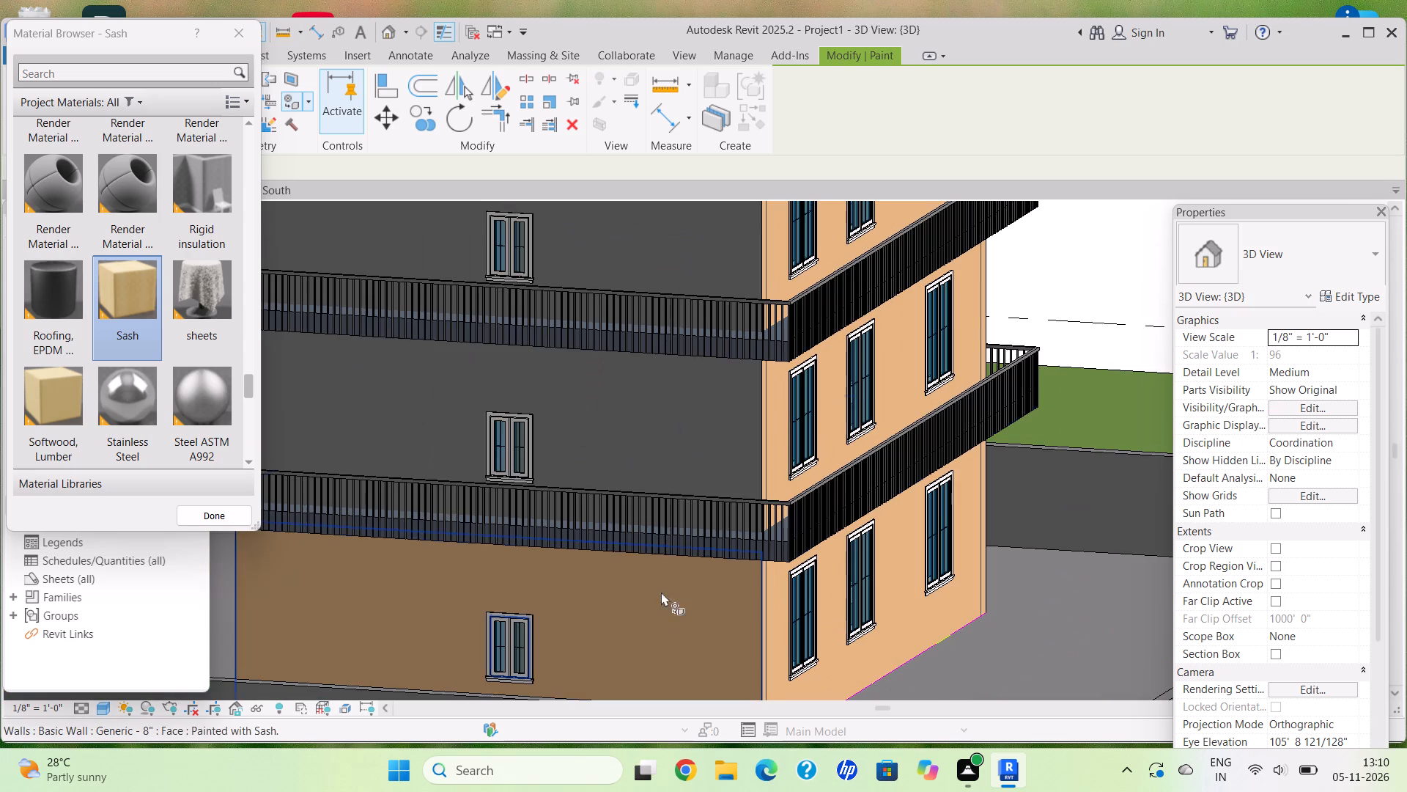
{"action": "left_click", "coordinate": [647, 460]}
{"action": "scroll", "coordinate": [651, 296], "scroll_direction": "down", "scroll_amount": 2}
{"action": "middle_click_drag", "start_coordinate": [656, 296], "coordinate": [628, 625]}
{"action": "left_click", "coordinate": [610, 581]}
{"action": "left_click", "coordinate": [601, 417]}
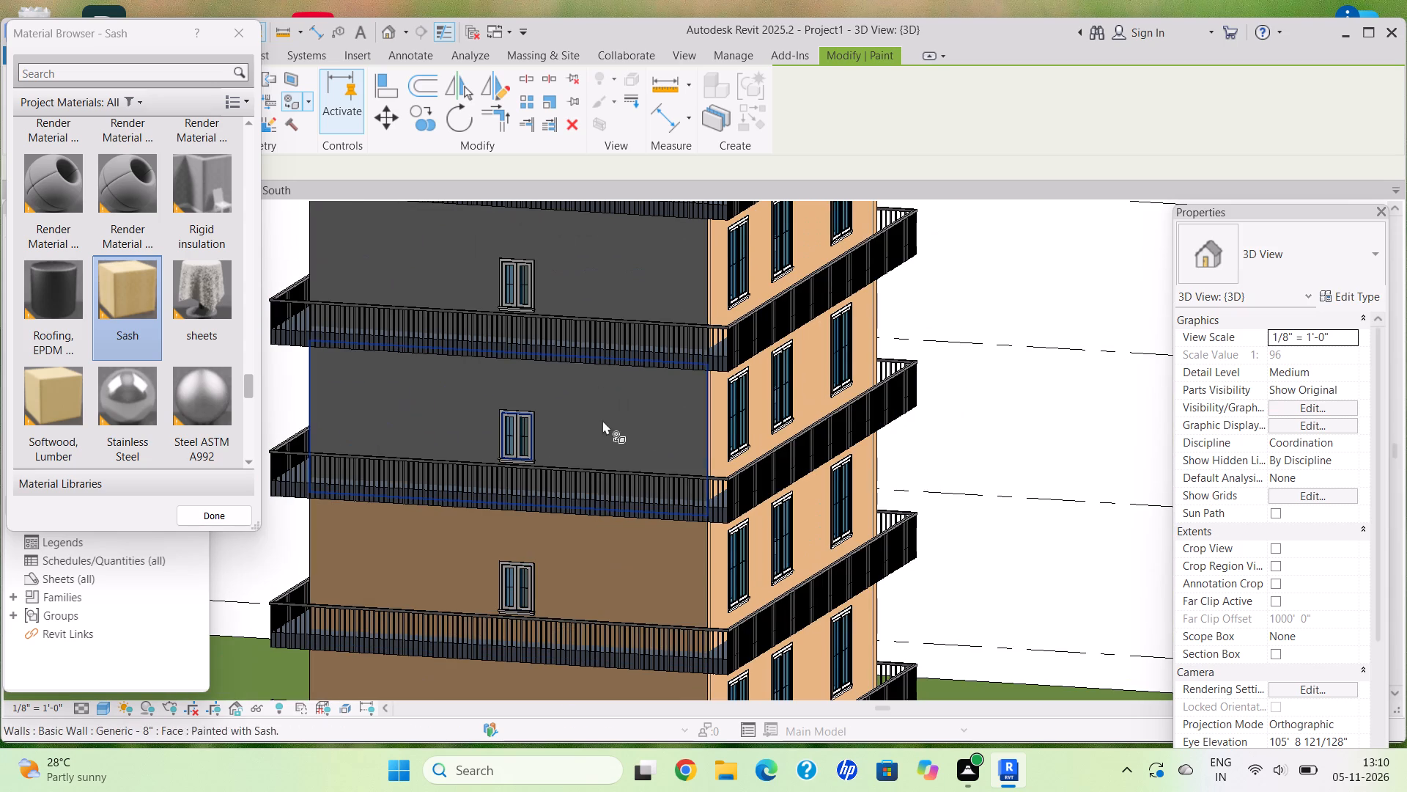
{"action": "left_click", "coordinate": [626, 271]}
{"action": "scroll", "coordinate": [646, 362], "scroll_direction": "down", "scroll_amount": 6}
{"action": "scroll", "coordinate": [743, 453], "scroll_direction": "down", "scroll_amount": 3}
{"action": "scroll", "coordinate": [570, 329], "scroll_direction": "up", "scroll_amount": 5}
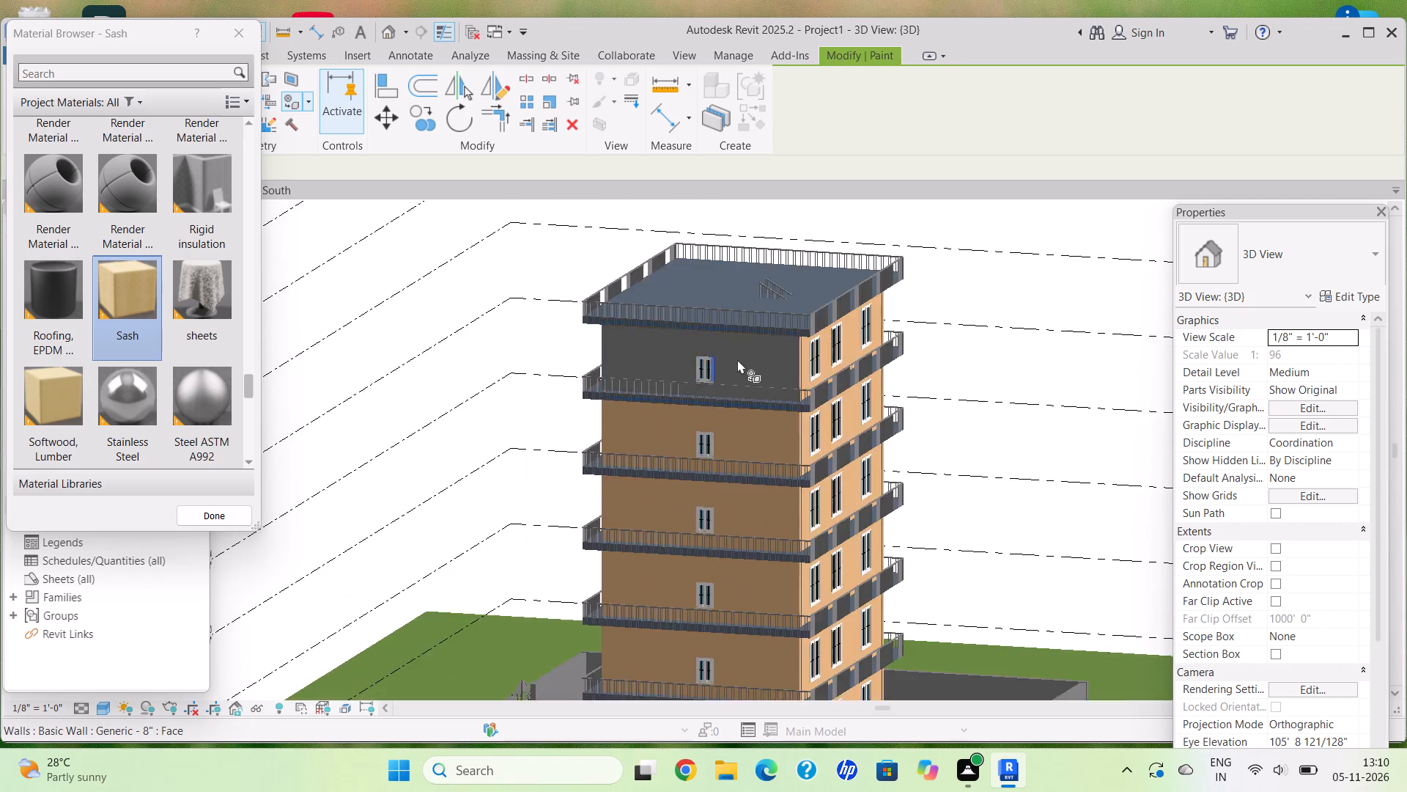
{"action": "scroll", "coordinate": [737, 359], "scroll_direction": "up", "scroll_amount": 7}
{"action": "left_click", "coordinate": [761, 367]}
Paint the front edge and upper face of the topmost roof slab with the Flor_Branco material.
{"action": "scroll", "coordinate": [764, 366], "scroll_direction": "down", "scroll_amount": 13}
{"action": "middle_click_drag", "start_coordinate": [841, 413], "coordinate": [566, 452], "text": "shift"}
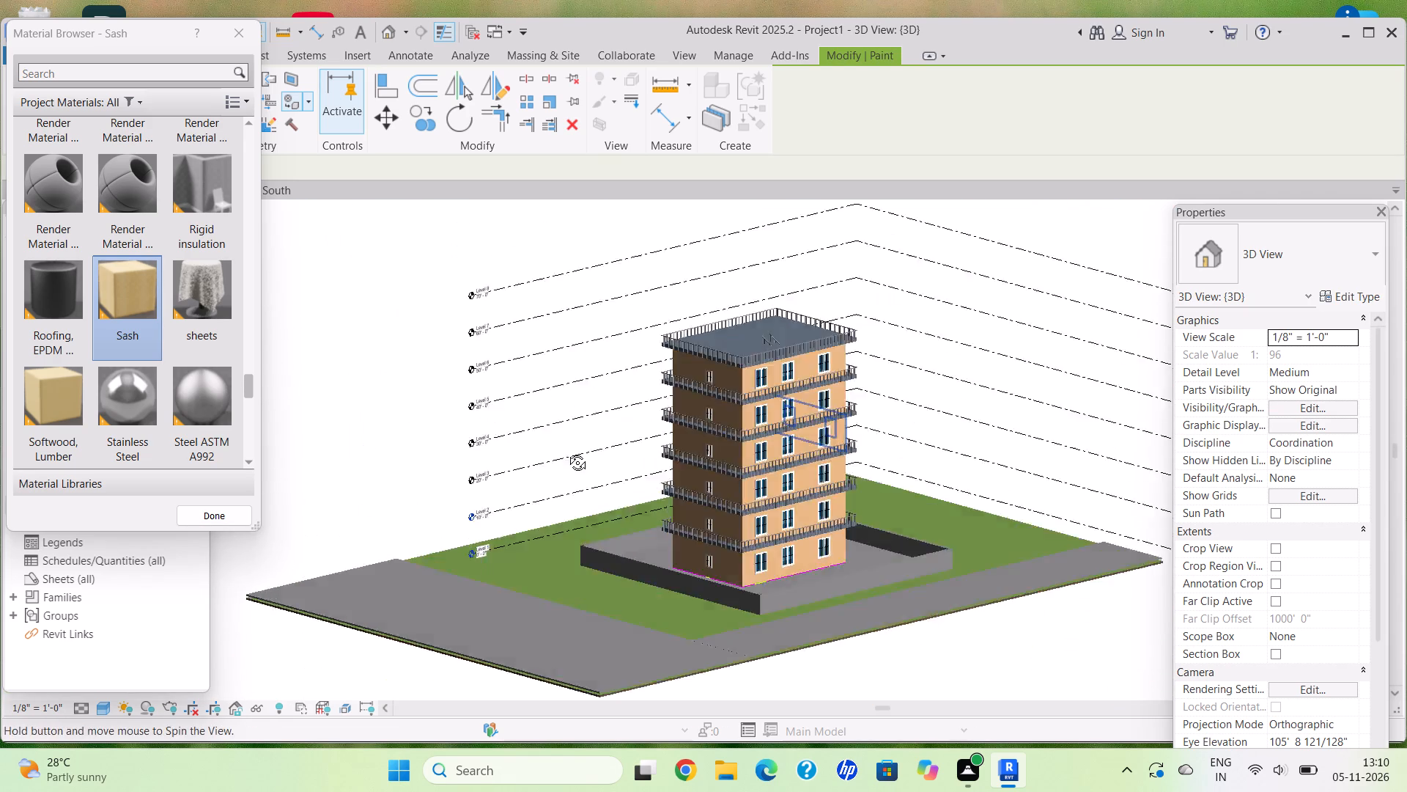
{"action": "middle_click_drag", "start_coordinate": [566, 452], "coordinate": [547, 452], "text": "shift"}
{"action": "middle_click_drag", "start_coordinate": [575, 463], "coordinate": [399, 430], "text": "shift"}
{"action": "middle_click_drag", "start_coordinate": [760, 486], "coordinate": [557, 472], "text": "shift"}
{"action": "middle_click_drag", "start_coordinate": [640, 527], "coordinate": [621, 516], "text": "shift"}
{"action": "scroll", "coordinate": [352, 289], "scroll_direction": "down", "scroll_amount": 5}
{"action": "scroll", "coordinate": [193, 303], "scroll_direction": "up", "scroll_amount": 1}
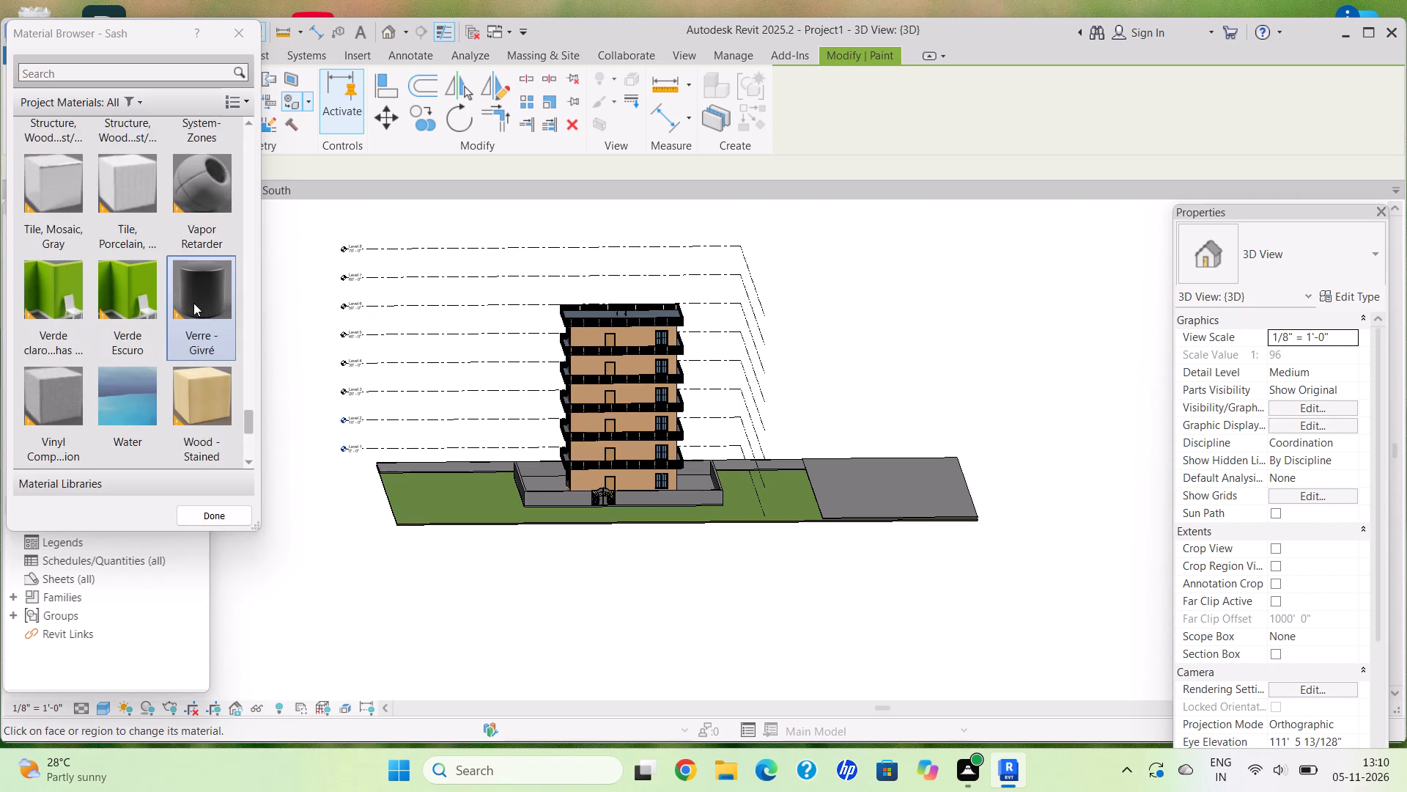
{"action": "scroll", "coordinate": [193, 303], "scroll_direction": "up", "scroll_amount": 7}
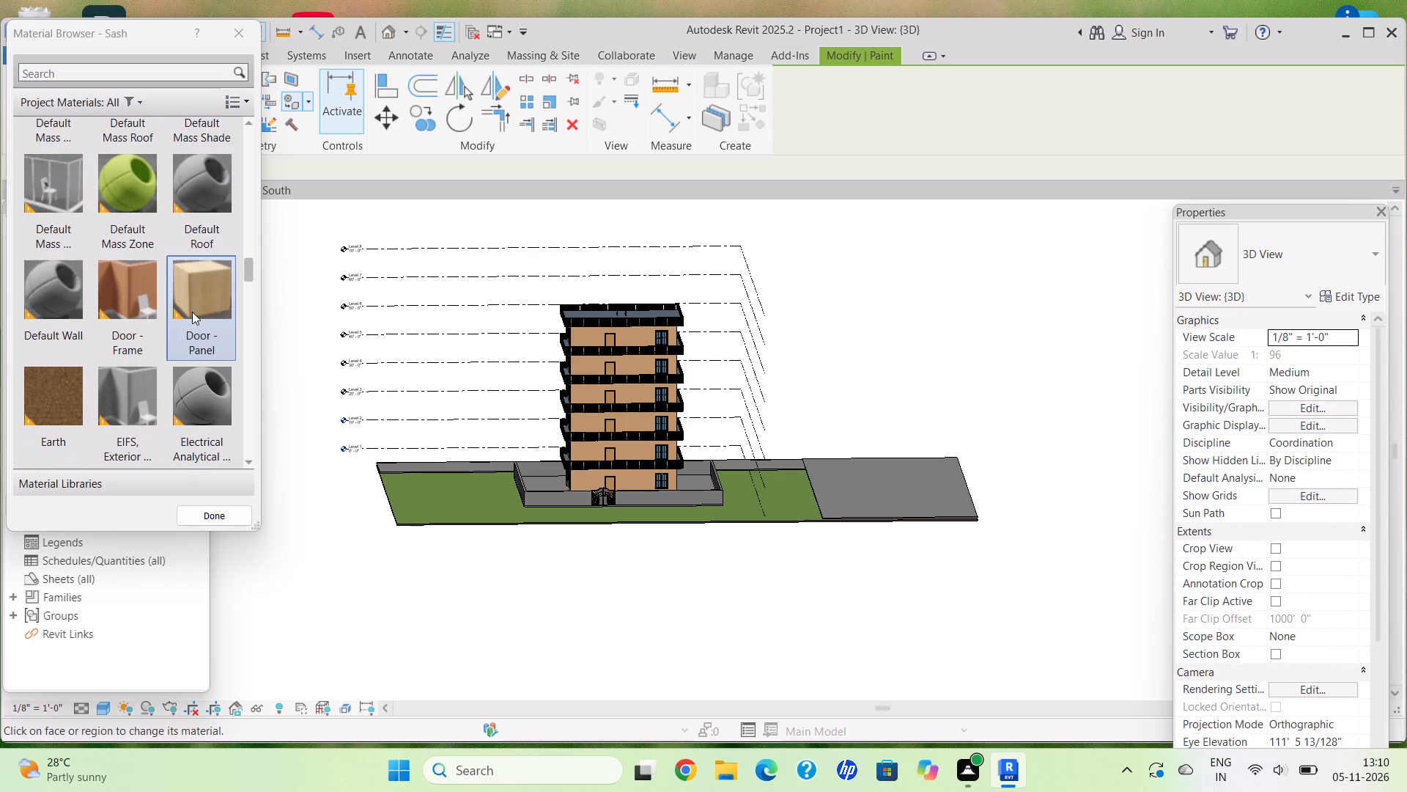
{"action": "scroll", "coordinate": [192, 312], "scroll_direction": "down", "scroll_amount": 1}
{"action": "left_click", "coordinate": [117, 188]}
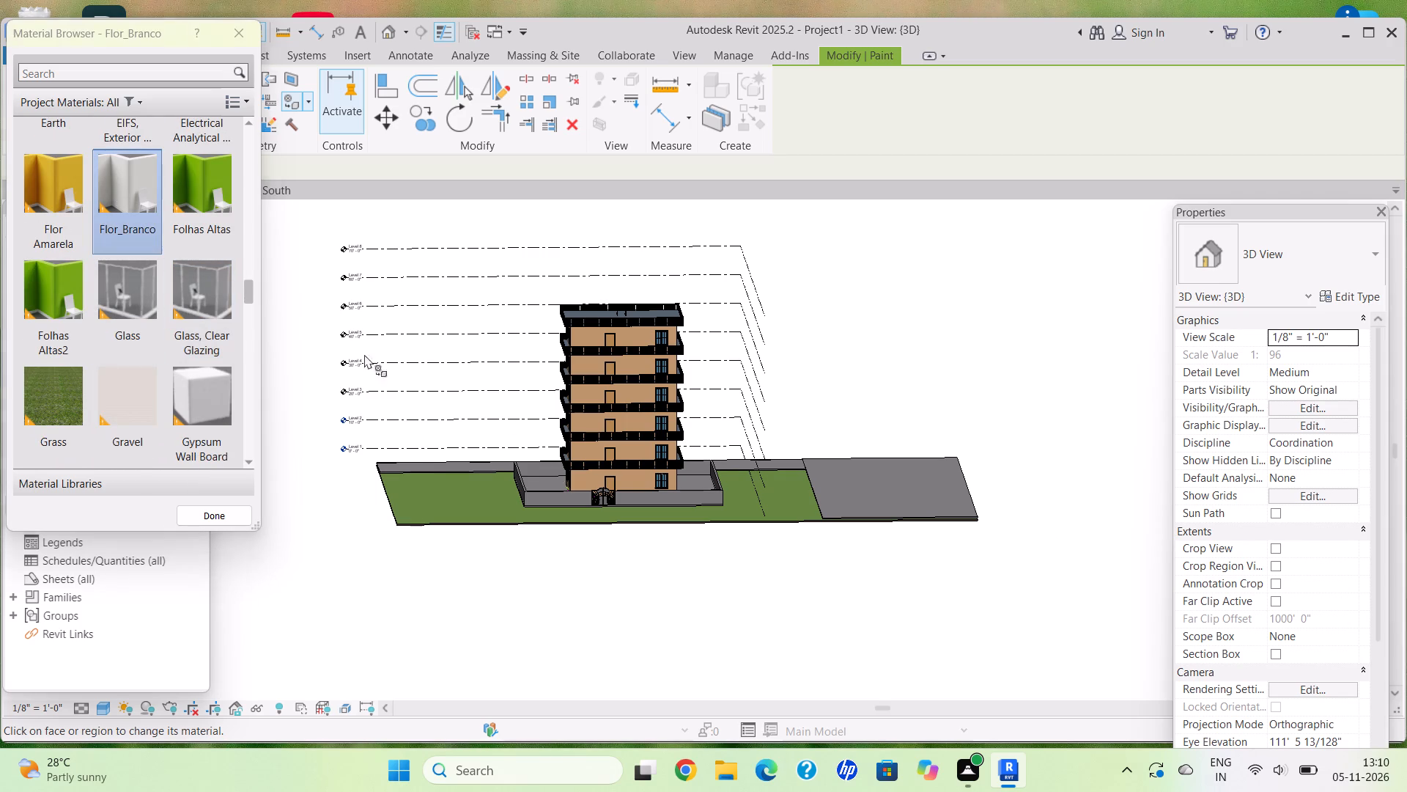
{"action": "scroll", "coordinate": [598, 466], "scroll_direction": "up", "scroll_amount": 1}
{"action": "scroll", "coordinate": [545, 279], "scroll_direction": "up", "scroll_amount": 8}
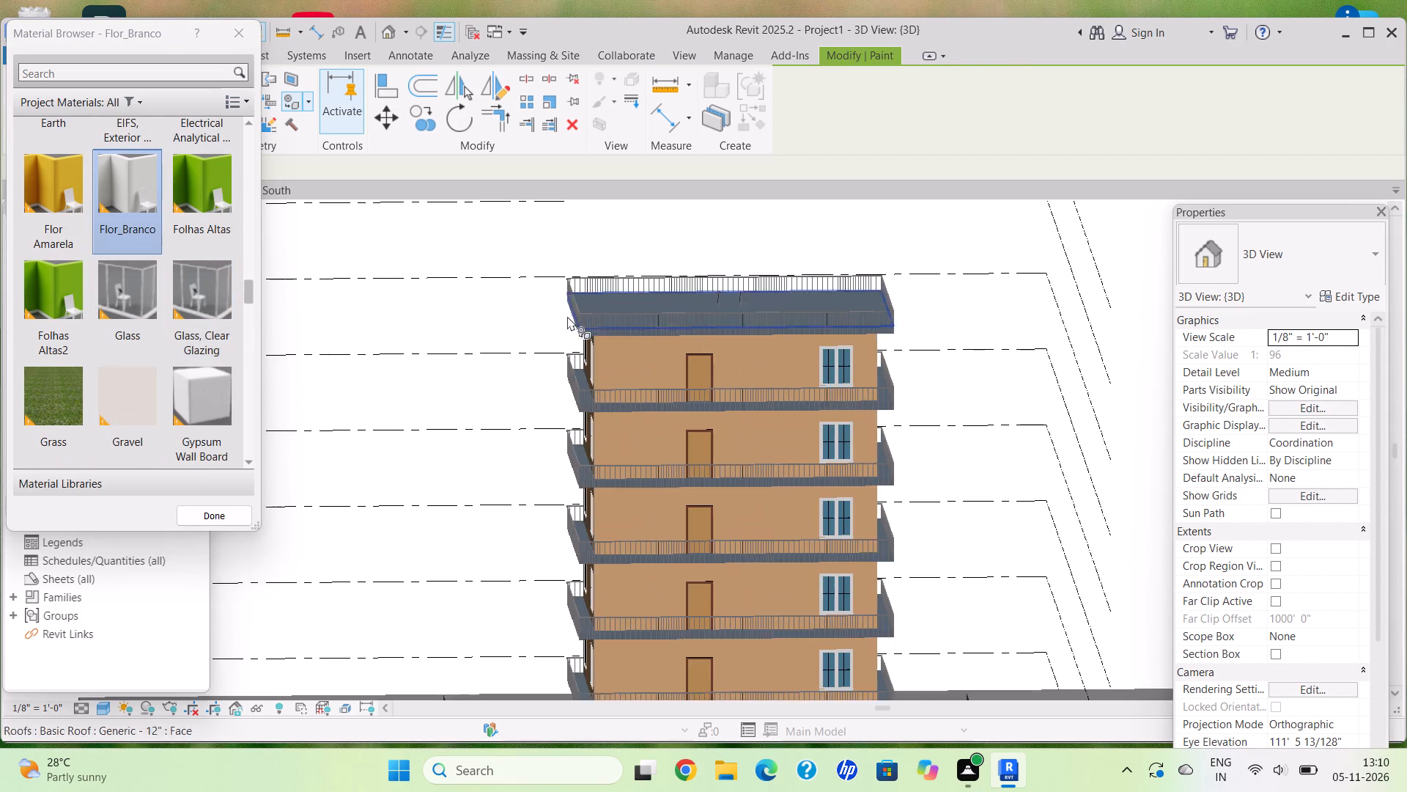
{"action": "scroll", "coordinate": [567, 316], "scroll_direction": "up", "scroll_amount": 20}
{"action": "scroll", "coordinate": [567, 316], "scroll_direction": "up", "scroll_amount": 5}
{"action": "left_click", "coordinate": [572, 357]}
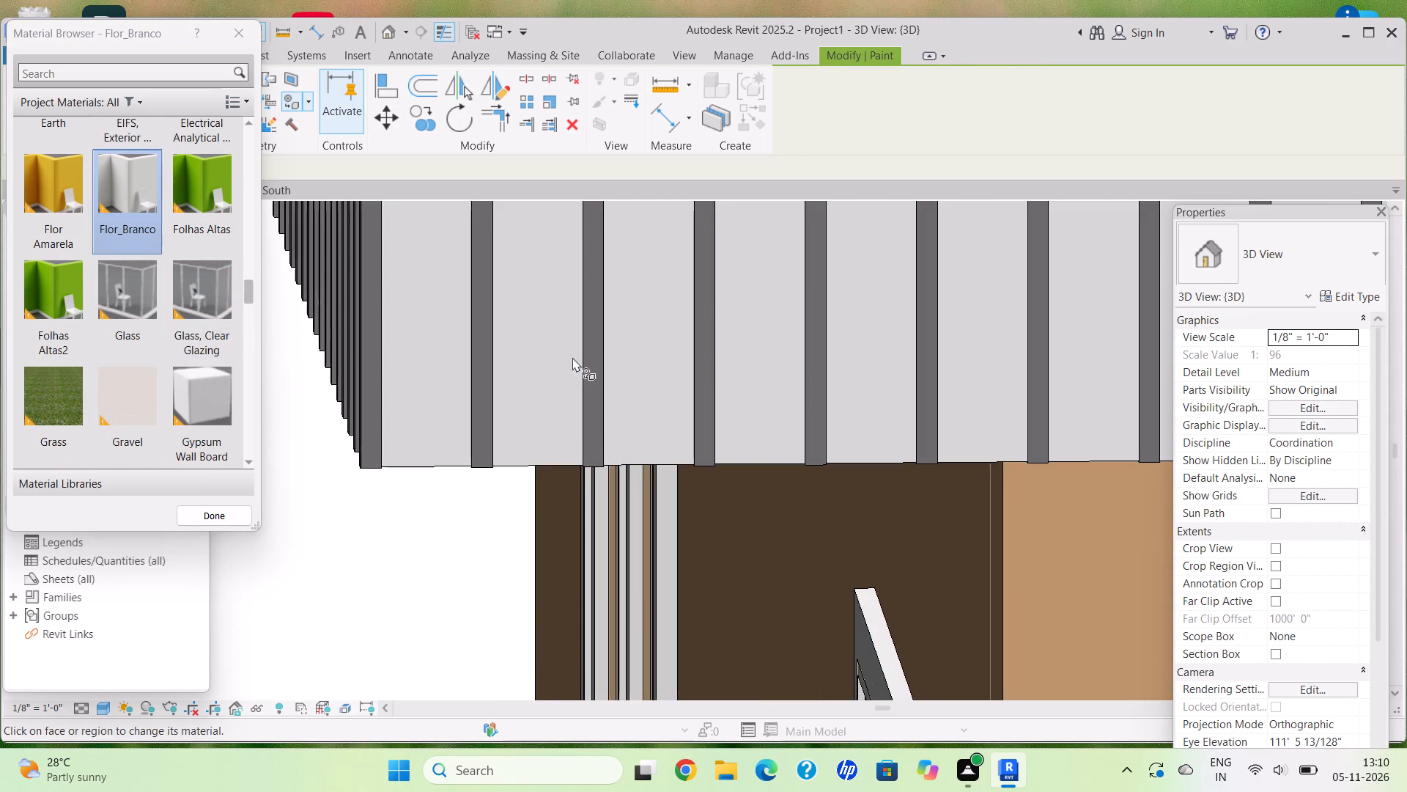
{"action": "scroll", "coordinate": [510, 353], "scroll_direction": "down", "scroll_amount": 9}
{"action": "scroll", "coordinate": [558, 298], "scroll_direction": "up", "scroll_amount": 4}
{"action": "left_click", "coordinate": [567, 261]}
{"action": "scroll", "coordinate": [530, 324], "scroll_direction": "down", "scroll_amount": 2}
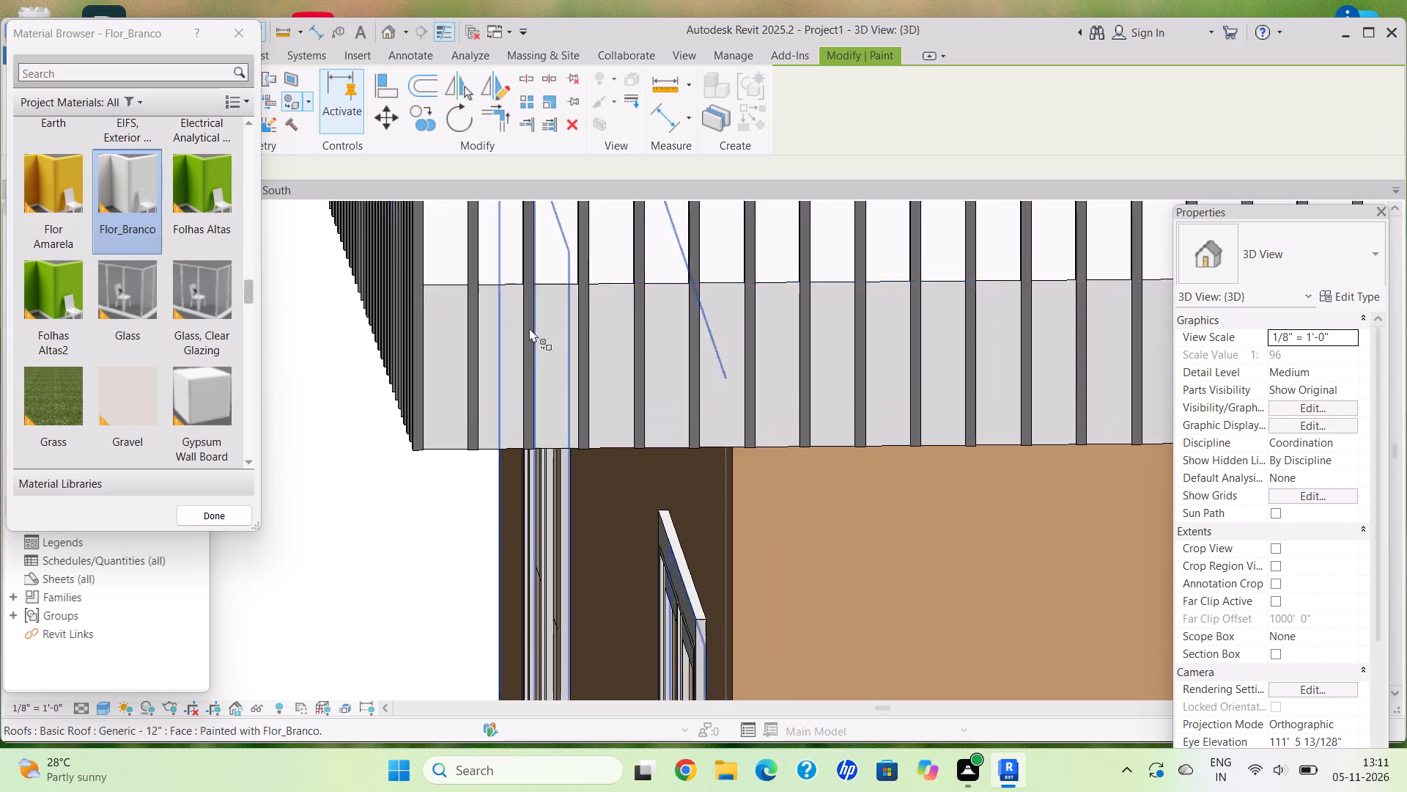
Paint the front edge and upper face of the balcony slab below the roof with Flor_Branco.
{"action": "scroll", "coordinate": [529, 328], "scroll_direction": "down", "scroll_amount": 3}
{"action": "scroll", "coordinate": [529, 328], "scroll_direction": "up", "scroll_amount": 1}
{"action": "scroll", "coordinate": [529, 328], "scroll_direction": "down", "scroll_amount": 8}
{"action": "middle_click_drag", "start_coordinate": [771, 480], "coordinate": [781, 327]}
{"action": "scroll", "coordinate": [665, 553], "scroll_direction": "up", "scroll_amount": 10}
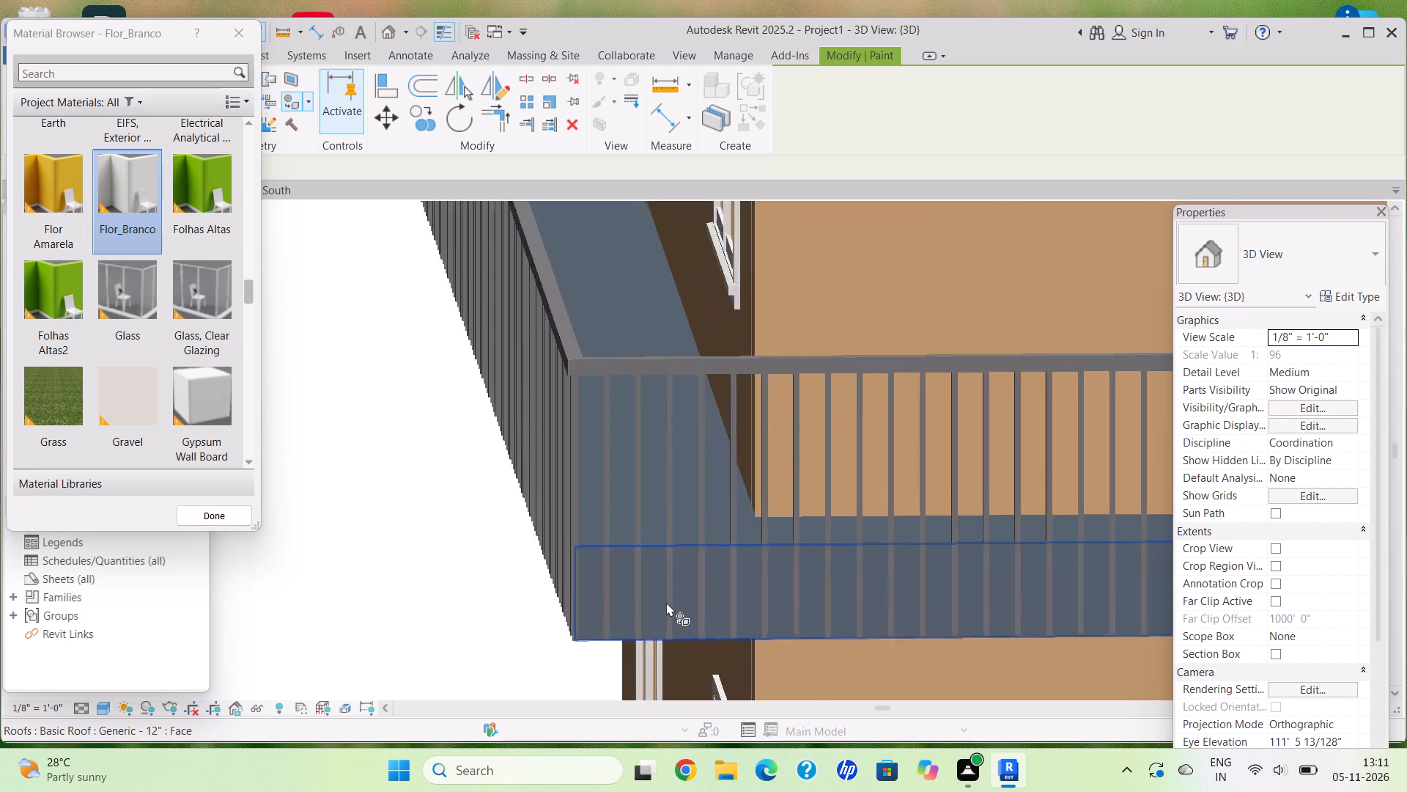
{"action": "scroll", "coordinate": [666, 602], "scroll_direction": "up", "scroll_amount": 2}
{"action": "left_click", "coordinate": [643, 585]}
{"action": "left_click", "coordinate": [688, 482]}
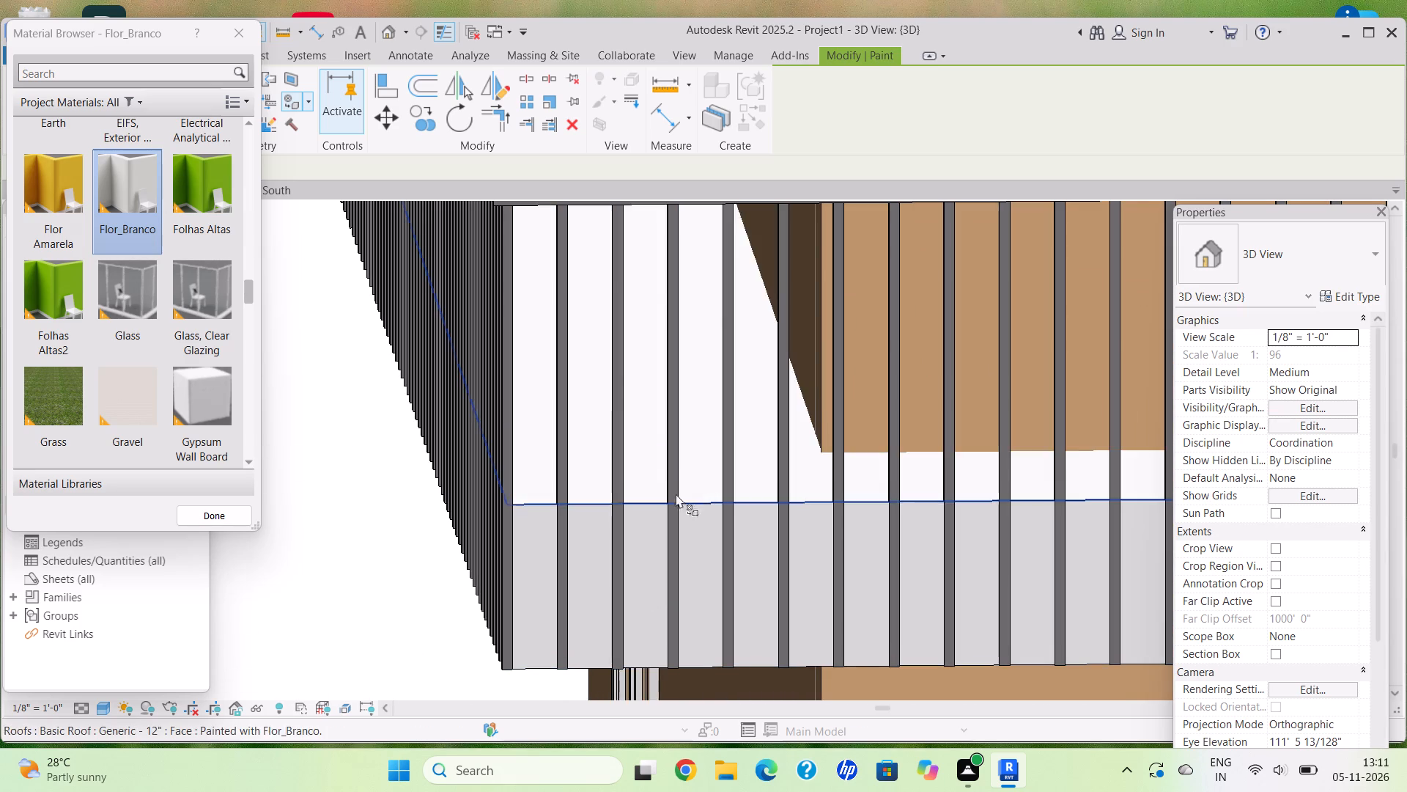
Paint the two-window side's edges of the topmost roof slab and the balcony slab directly below it with Flor_Branco.
{"action": "scroll", "coordinate": [620, 512], "scroll_direction": "down", "scroll_amount": 11}
{"action": "scroll", "coordinate": [701, 562], "scroll_direction": "down", "scroll_amount": 5}
{"action": "middle_click_drag", "start_coordinate": [707, 556], "coordinate": [614, 375]}
{"action": "scroll", "coordinate": [574, 464], "scroll_direction": "down", "scroll_amount": 6}
{"action": "middle_click_drag", "start_coordinate": [572, 398], "coordinate": [687, 417], "text": "shift"}
{"action": "scroll", "coordinate": [655, 390], "scroll_direction": "up", "scroll_amount": 8}
{"action": "scroll", "coordinate": [616, 364], "scroll_direction": "down", "scroll_amount": 2}
{"action": "scroll", "coordinate": [618, 367], "scroll_direction": "up", "scroll_amount": 13}
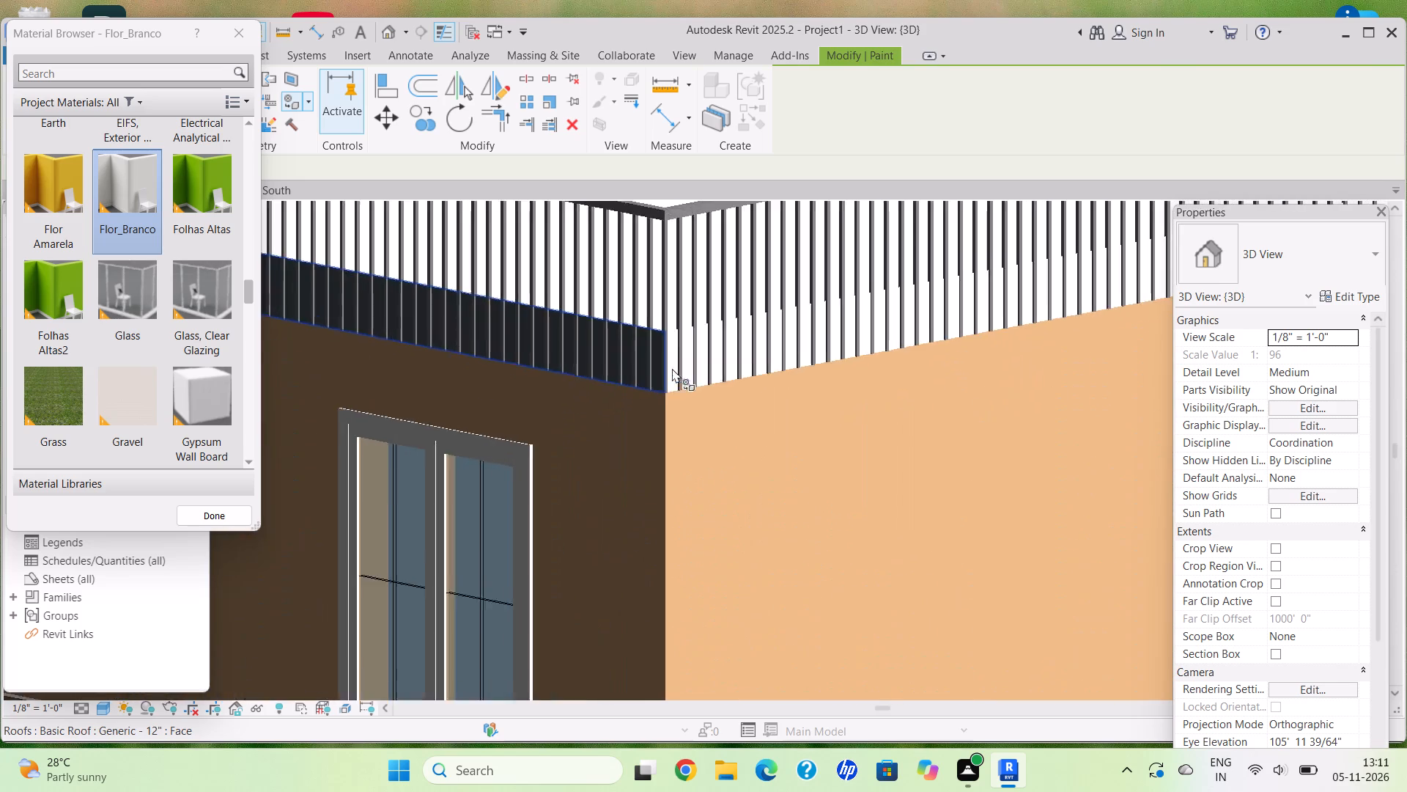
{"action": "scroll", "coordinate": [672, 368], "scroll_direction": "up", "scroll_amount": 2}
{"action": "left_click", "coordinate": [635, 348]}
{"action": "scroll", "coordinate": [670, 521], "scroll_direction": "down", "scroll_amount": 14}
{"action": "middle_click_drag", "start_coordinate": [710, 576], "coordinate": [668, 318]}
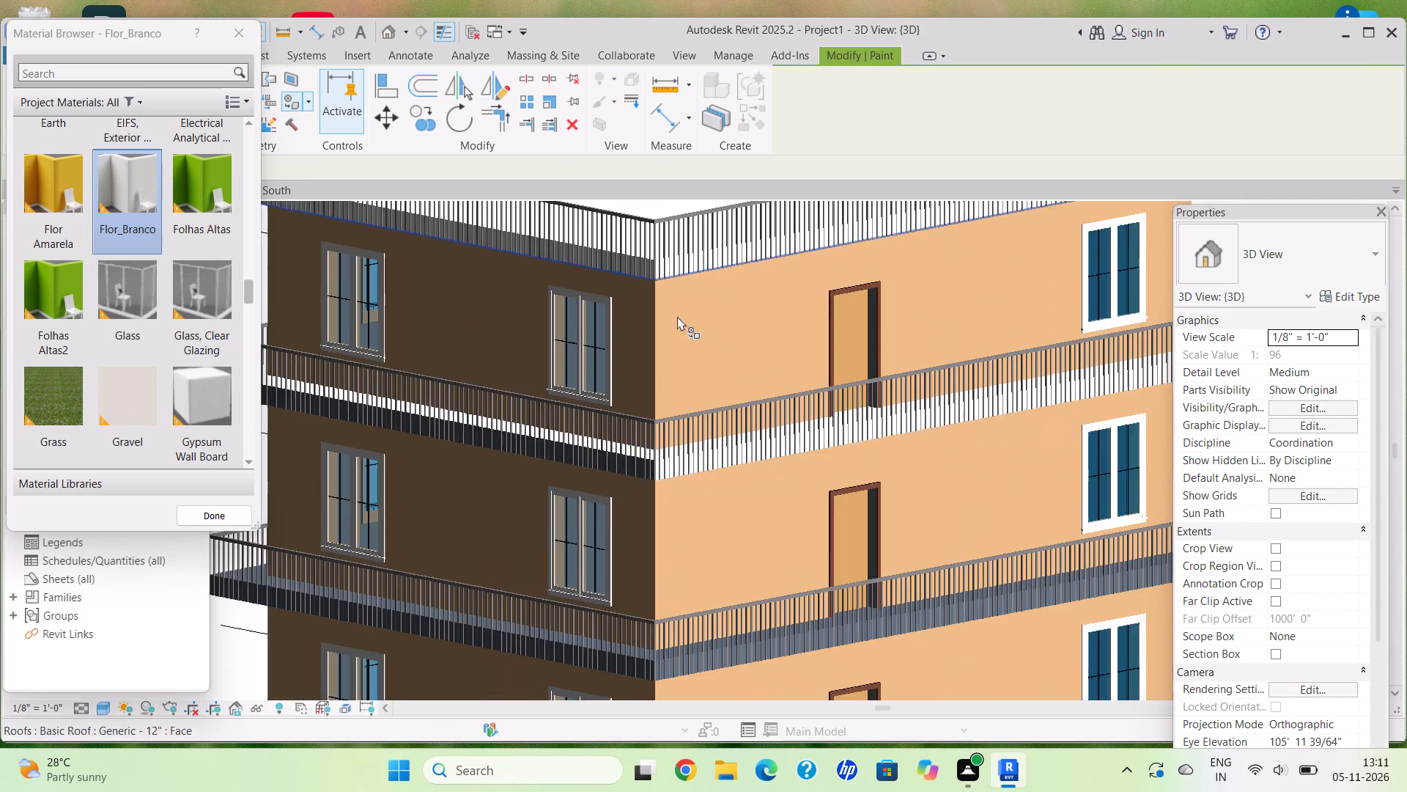
{"action": "middle_click_drag", "start_coordinate": [628, 461], "coordinate": [659, 405]}
{"action": "scroll", "coordinate": [659, 430], "scroll_direction": "up", "scroll_amount": 19}
{"action": "left_click", "coordinate": [775, 391]}
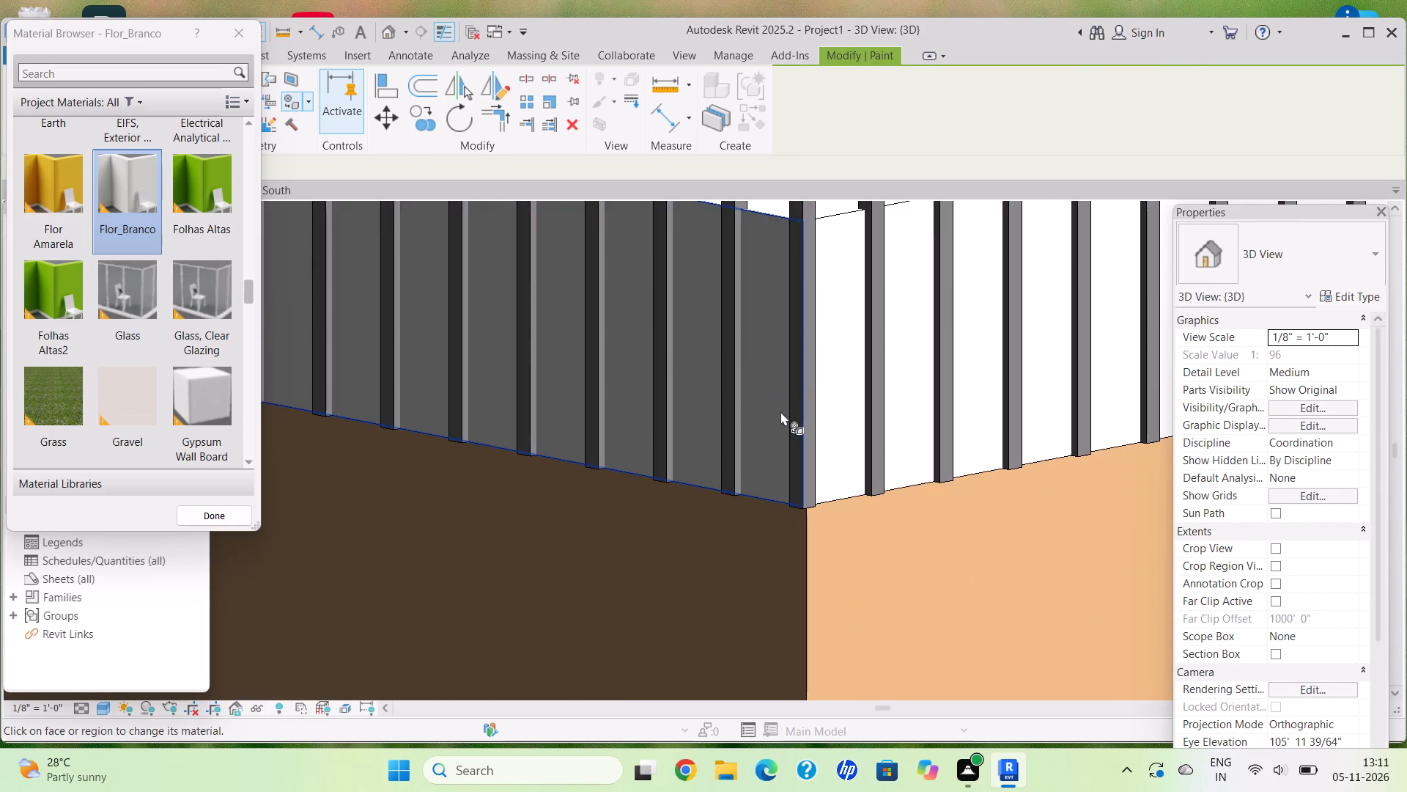
Paint the door-side edge, the two-window-side edge and the upper face of the third slab from the top with Flor_Branco.
{"action": "scroll", "coordinate": [785, 429], "scroll_direction": "down", "scroll_amount": 16}
{"action": "middle_click_drag", "start_coordinate": [879, 535], "coordinate": [820, 271]}
{"action": "middle_click_drag", "start_coordinate": [834, 492], "coordinate": [841, 457]}
{"action": "scroll", "coordinate": [797, 525], "scroll_direction": "up", "scroll_amount": 10}
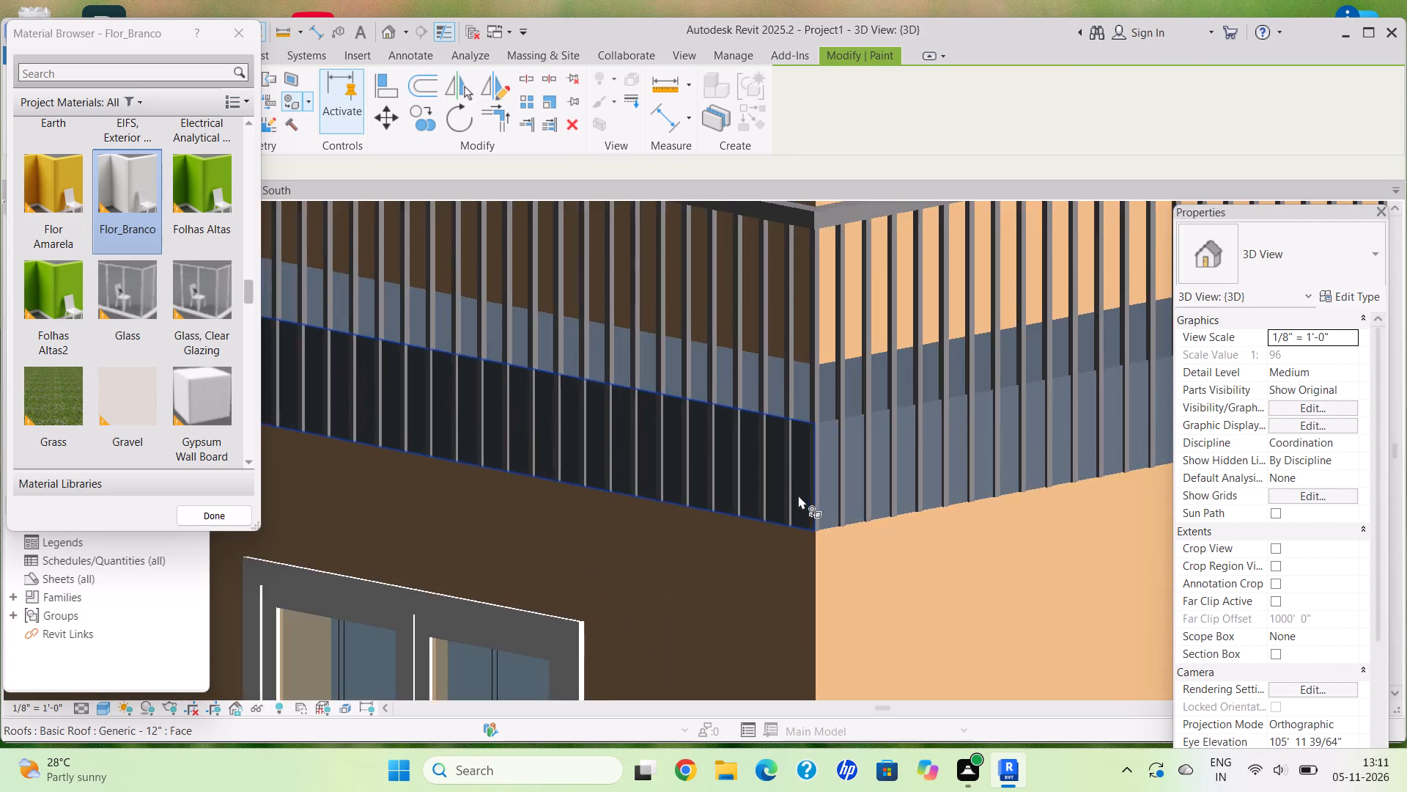
{"action": "scroll", "coordinate": [798, 495], "scroll_direction": "up", "scroll_amount": 5}
{"action": "left_click", "coordinate": [805, 477]}
{"action": "left_click", "coordinate": [851, 477]}
{"action": "left_click", "coordinate": [846, 315]}
Paint both corner-adjacent edges and the upper face of the fourth slab from the top with Flor_Branco.
{"action": "scroll", "coordinate": [835, 375], "scroll_direction": "down", "scroll_amount": 1}
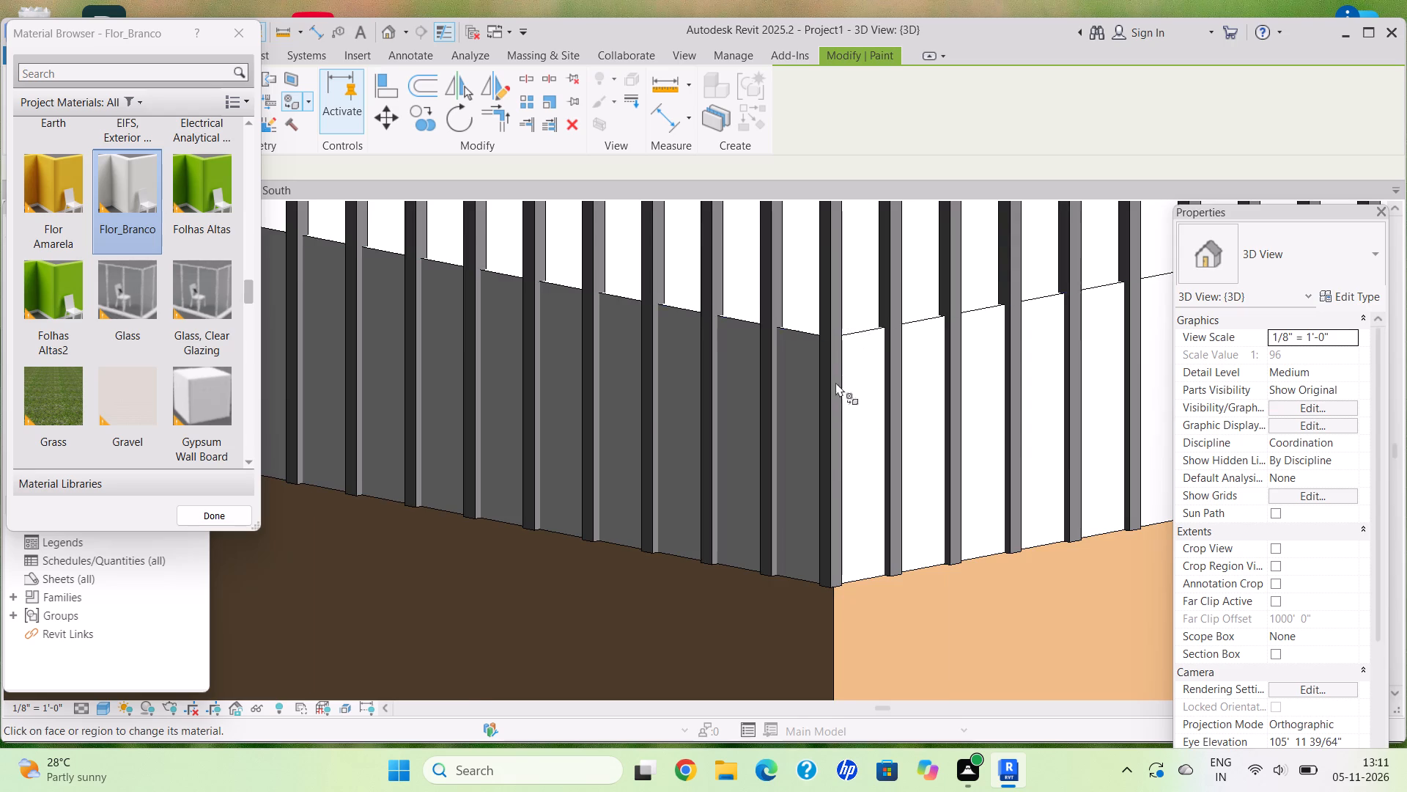
{"action": "scroll", "coordinate": [835, 382], "scroll_direction": "down", "scroll_amount": 14}
{"action": "middle_click_drag", "start_coordinate": [865, 536], "coordinate": [778, 279]}
{"action": "scroll", "coordinate": [735, 474], "scroll_direction": "up", "scroll_amount": 12}
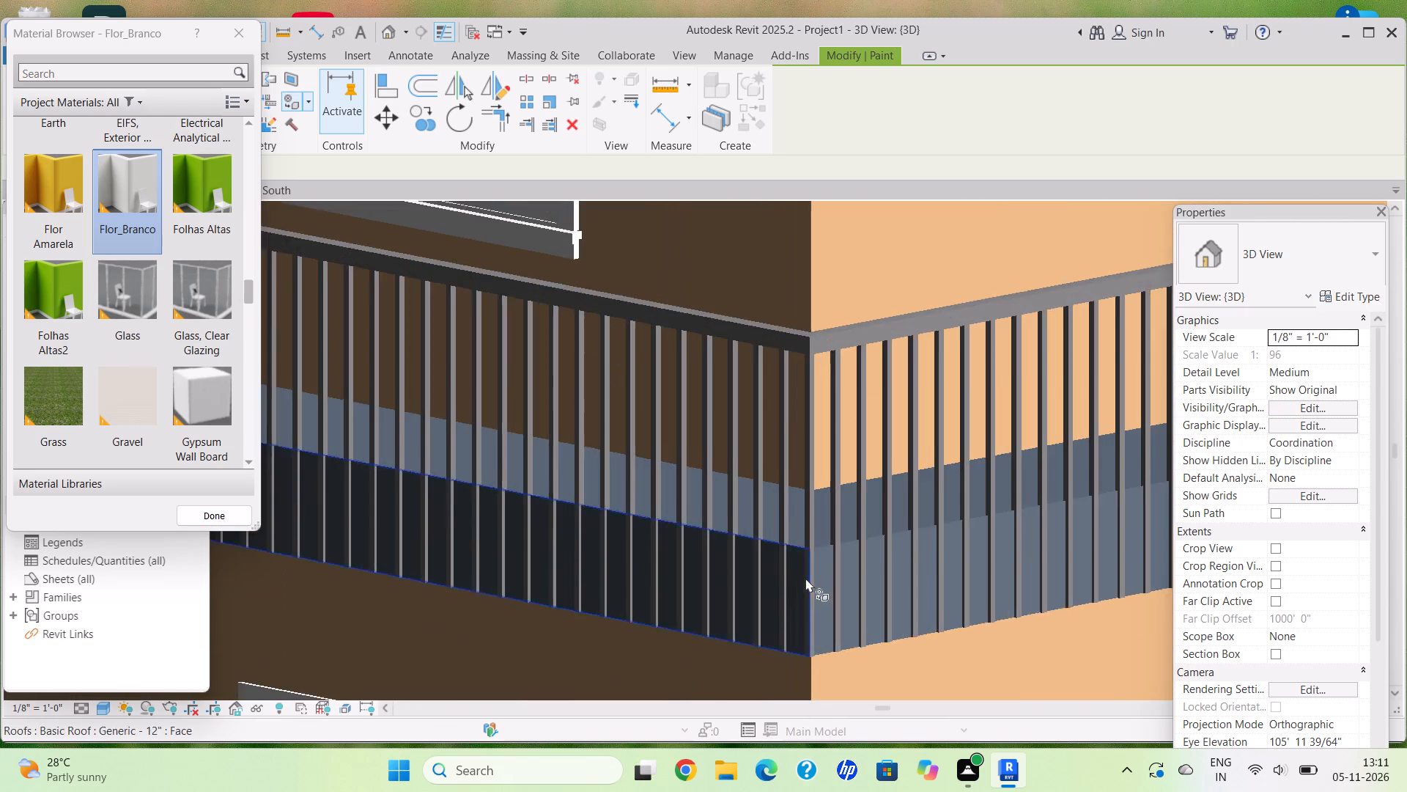
{"action": "scroll", "coordinate": [805, 578], "scroll_direction": "up", "scroll_amount": 3}
{"action": "left_click", "coordinate": [805, 581]}
{"action": "left_click", "coordinate": [853, 575]}
{"action": "left_click", "coordinate": [843, 486]}
{"action": "left_click", "coordinate": [795, 502]}
{"action": "left_click", "coordinate": [794, 586]}
Paint both corner-adjacent edges and the upper face of the fifth slab from the top with Flor_Branco.
{"action": "scroll", "coordinate": [841, 576], "scroll_direction": "down", "scroll_amount": 2}
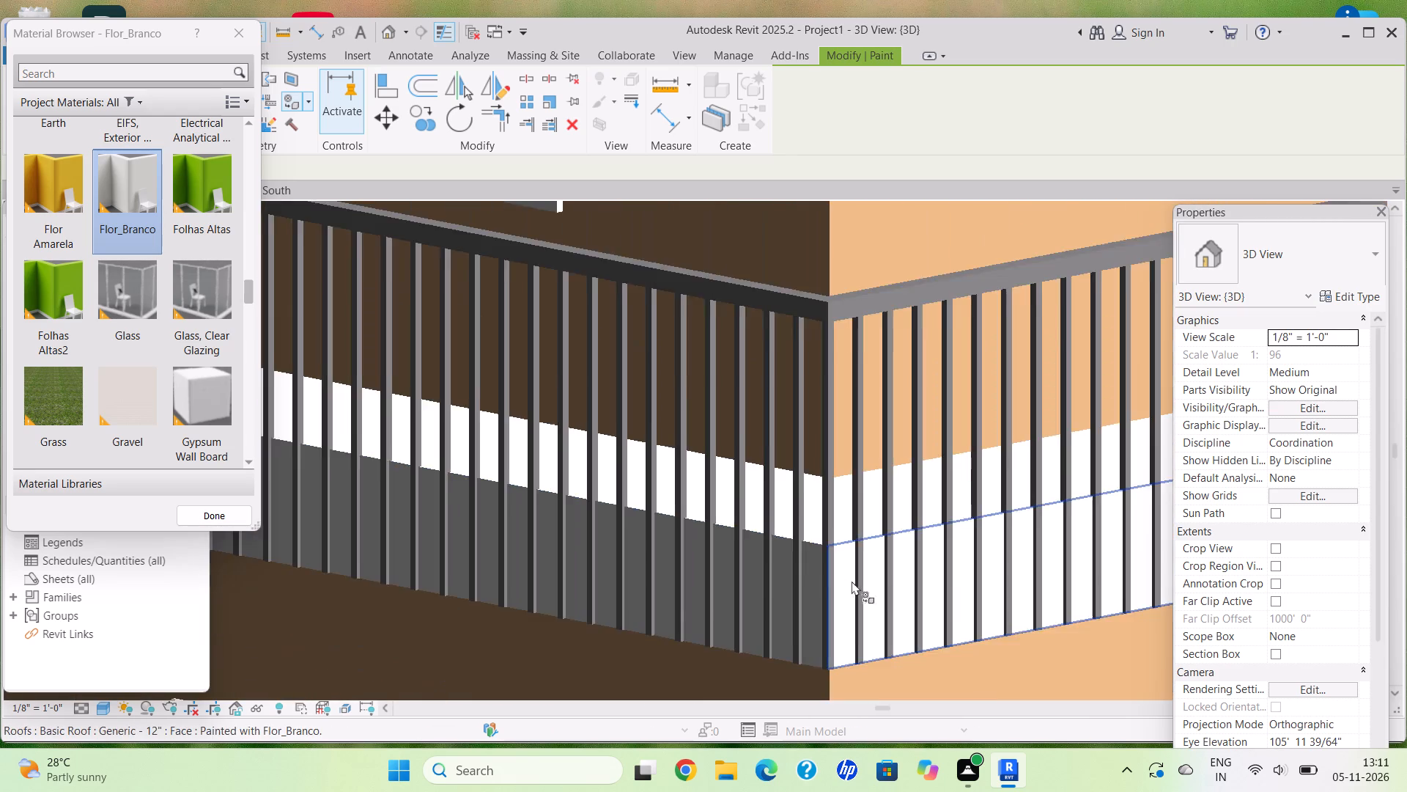
{"action": "scroll", "coordinate": [852, 581], "scroll_direction": "down", "scroll_amount": 12}
{"action": "middle_click_drag", "start_coordinate": [894, 567], "coordinate": [822, 339]}
{"action": "middle_click_drag", "start_coordinate": [794, 425], "coordinate": [778, 275]}
{"action": "scroll", "coordinate": [816, 606], "scroll_direction": "up", "scroll_amount": 9}
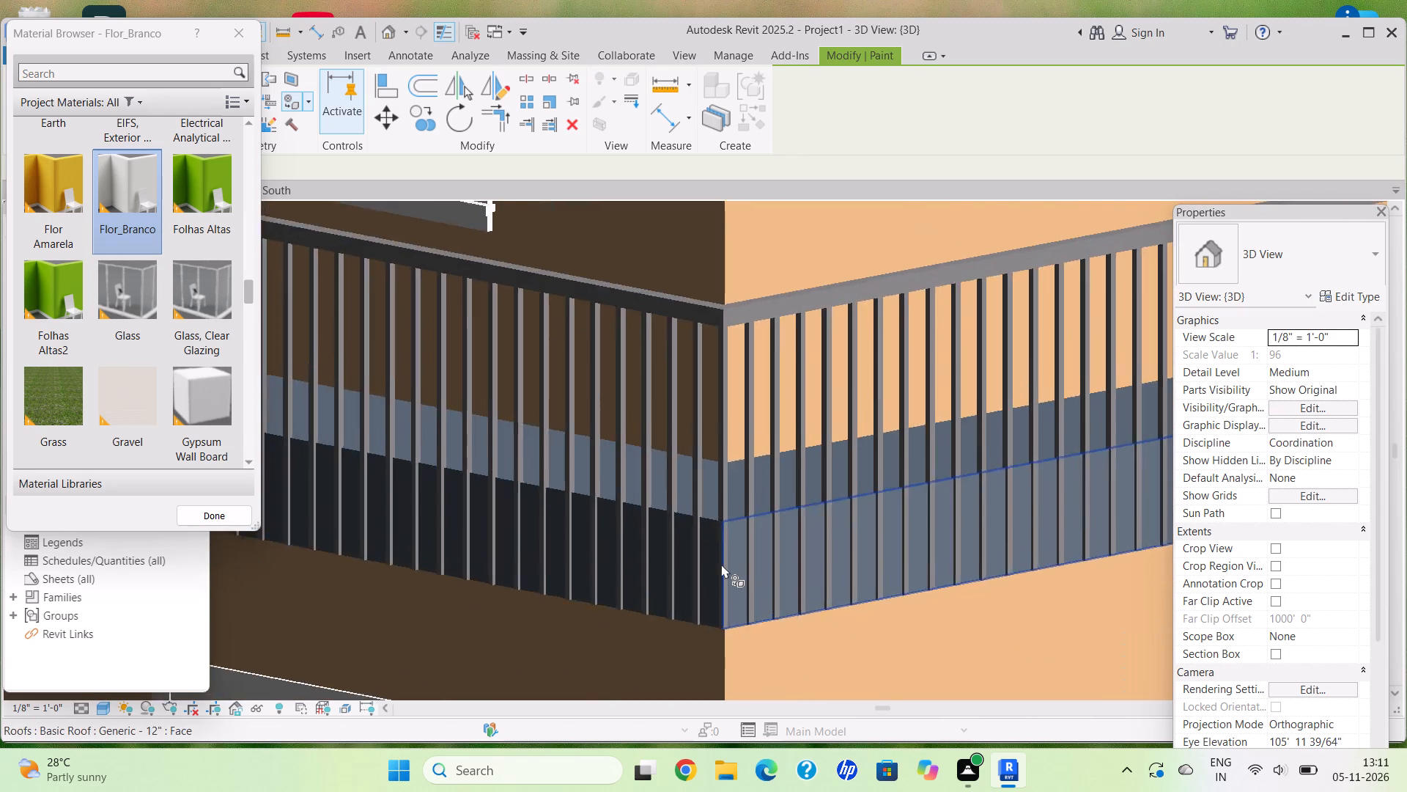
{"action": "scroll", "coordinate": [721, 564], "scroll_direction": "up", "scroll_amount": 4}
{"action": "left_click", "coordinate": [722, 562]}
{"action": "left_click", "coordinate": [689, 554]}
{"action": "left_click", "coordinate": [701, 447]}
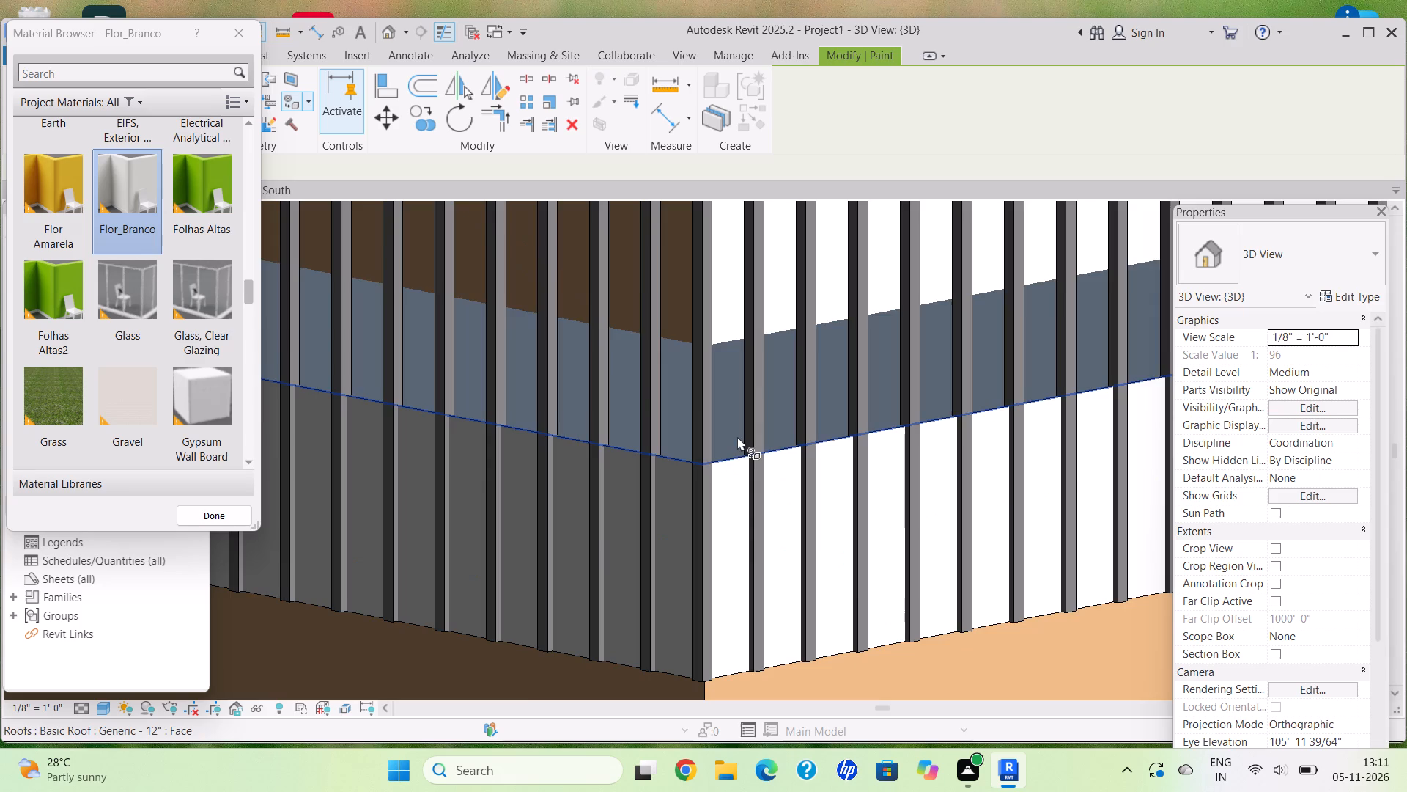
{"action": "left_click", "coordinate": [739, 436]}
Repaint the door-side wall face above the fifth slab from the top with the Sash material.
{"action": "scroll", "coordinate": [747, 456], "scroll_direction": "down", "scroll_amount": 12}
{"action": "scroll", "coordinate": [135, 321], "scroll_direction": "down", "scroll_amount": 2}
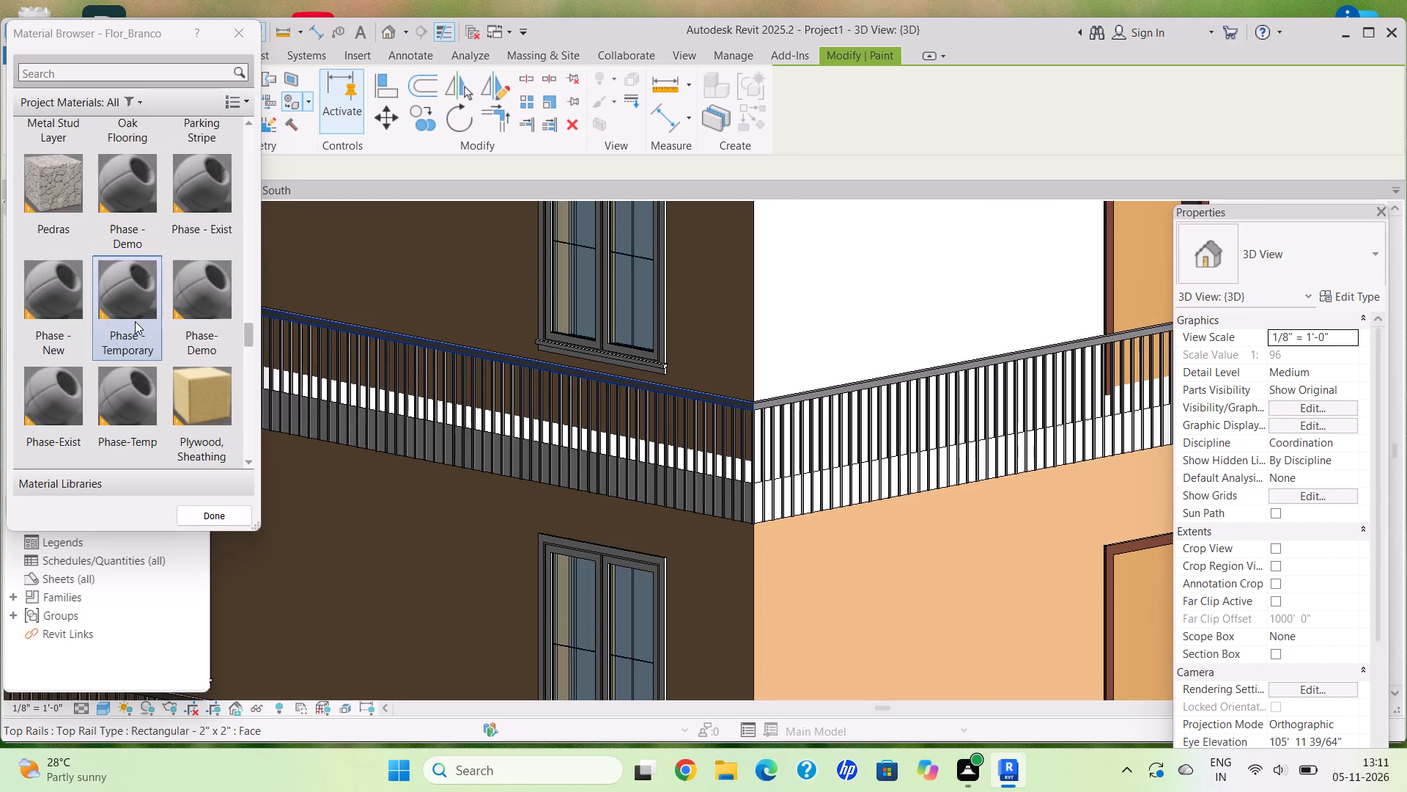
{"action": "scroll", "coordinate": [135, 329], "scroll_direction": "down", "scroll_amount": 6}
{"action": "scroll", "coordinate": [134, 334], "scroll_direction": "up", "scroll_amount": 1}
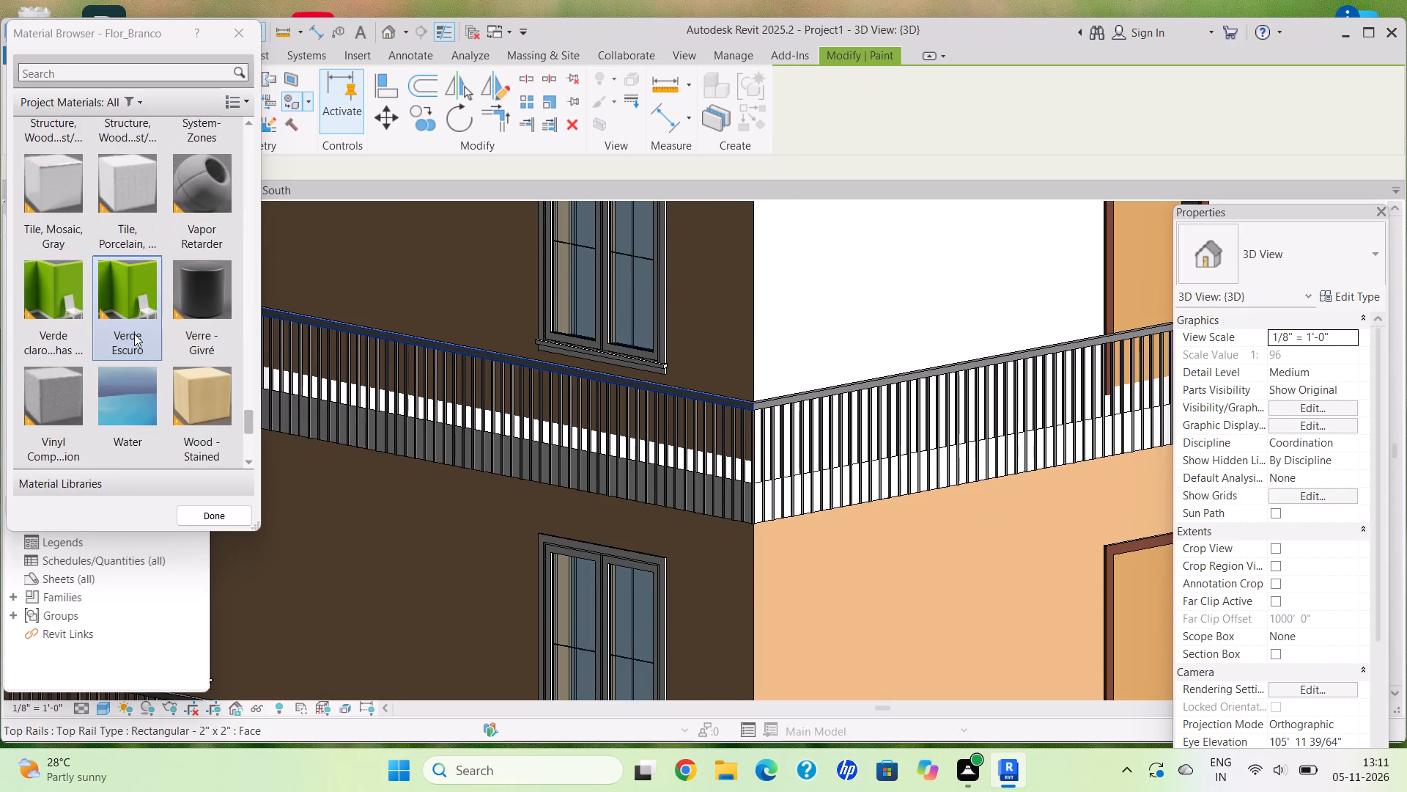
{"action": "scroll", "coordinate": [134, 334], "scroll_direction": "up", "scroll_amount": 2}
{"action": "left_click", "coordinate": [130, 383]}
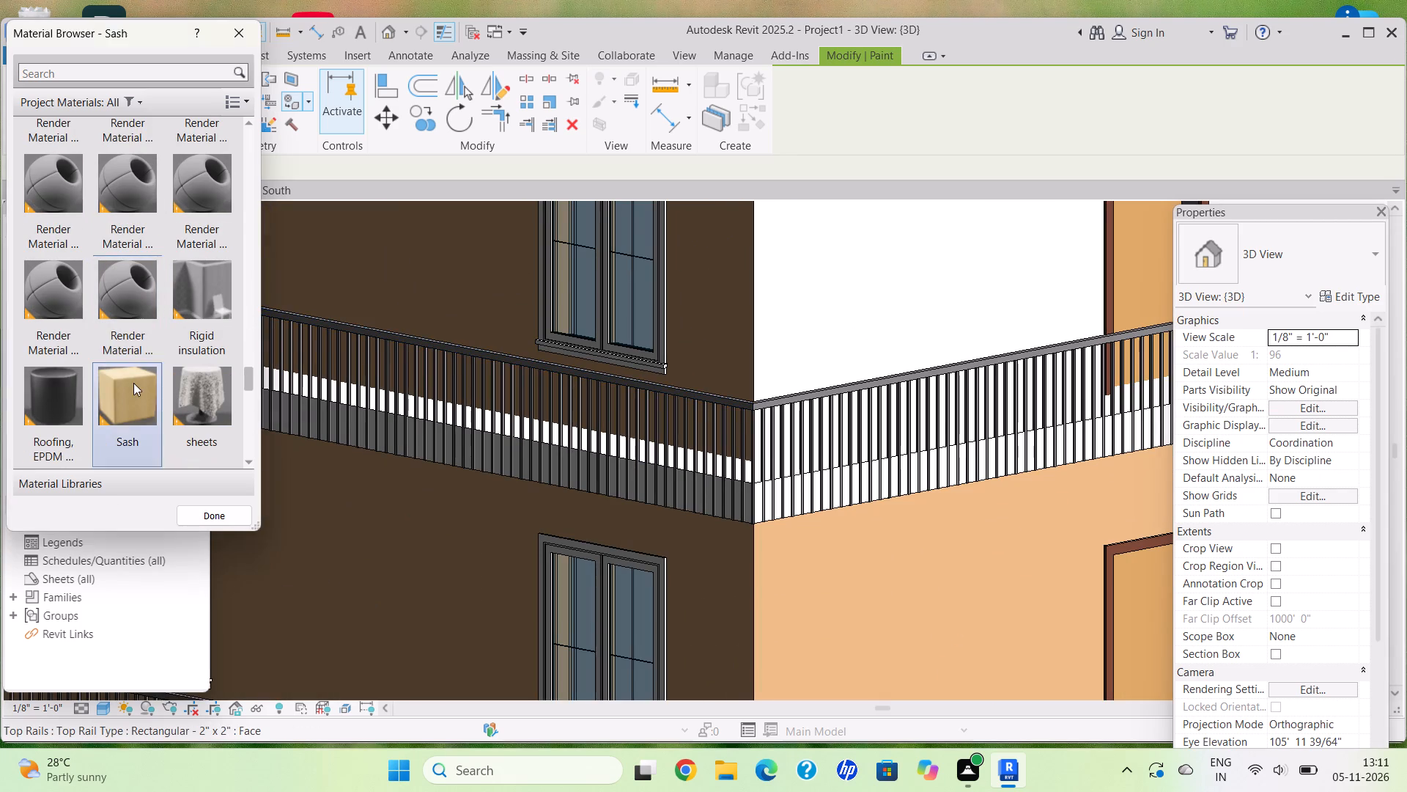
{"action": "left_click", "coordinate": [829, 305]}
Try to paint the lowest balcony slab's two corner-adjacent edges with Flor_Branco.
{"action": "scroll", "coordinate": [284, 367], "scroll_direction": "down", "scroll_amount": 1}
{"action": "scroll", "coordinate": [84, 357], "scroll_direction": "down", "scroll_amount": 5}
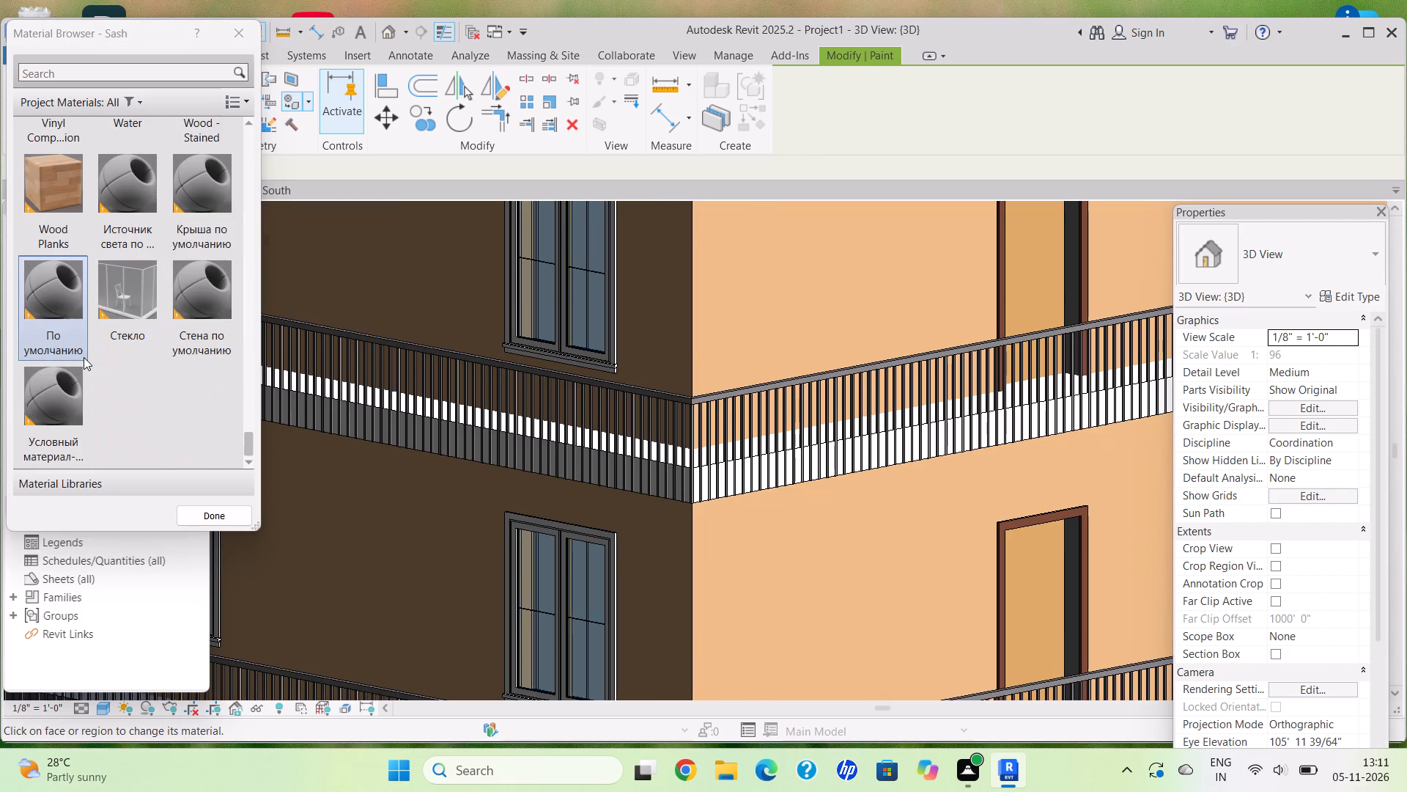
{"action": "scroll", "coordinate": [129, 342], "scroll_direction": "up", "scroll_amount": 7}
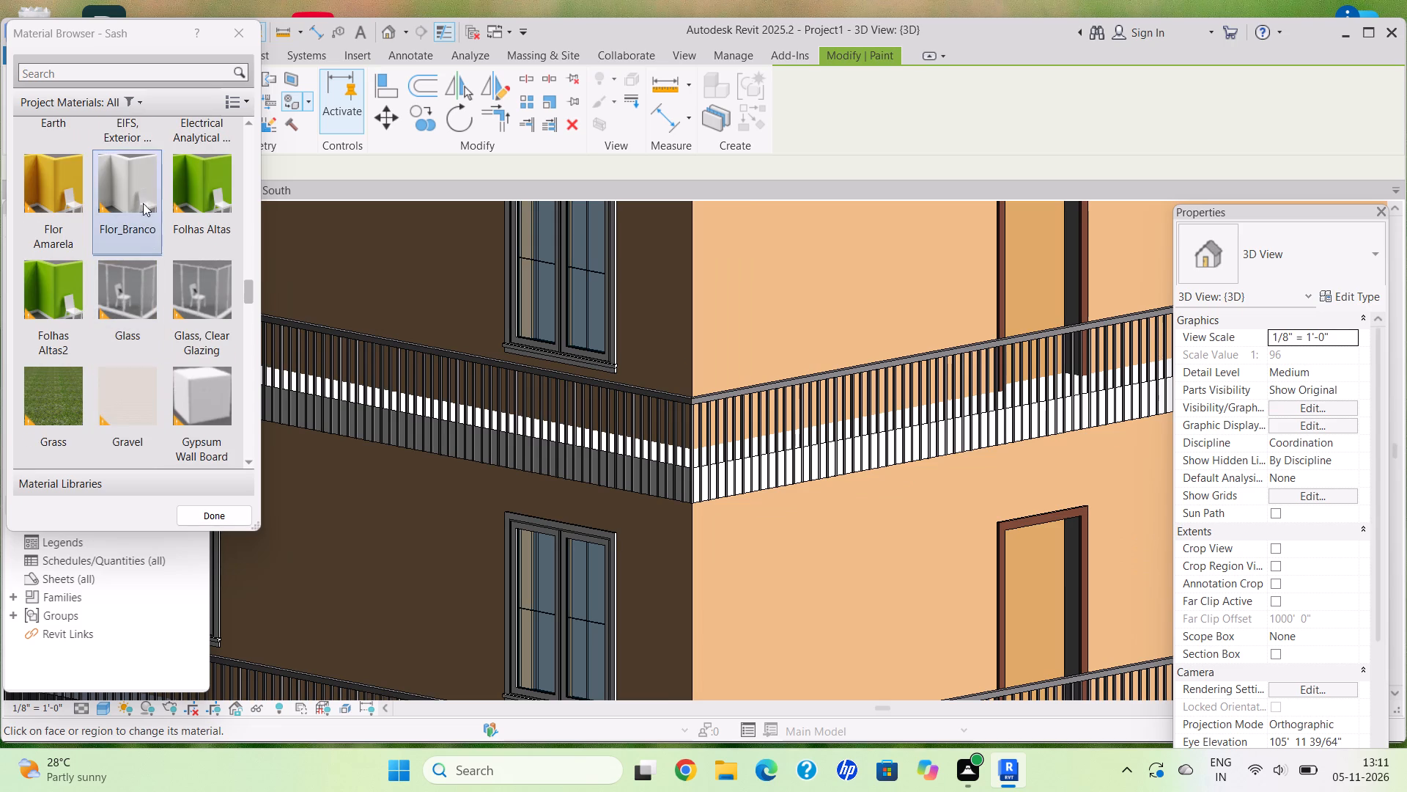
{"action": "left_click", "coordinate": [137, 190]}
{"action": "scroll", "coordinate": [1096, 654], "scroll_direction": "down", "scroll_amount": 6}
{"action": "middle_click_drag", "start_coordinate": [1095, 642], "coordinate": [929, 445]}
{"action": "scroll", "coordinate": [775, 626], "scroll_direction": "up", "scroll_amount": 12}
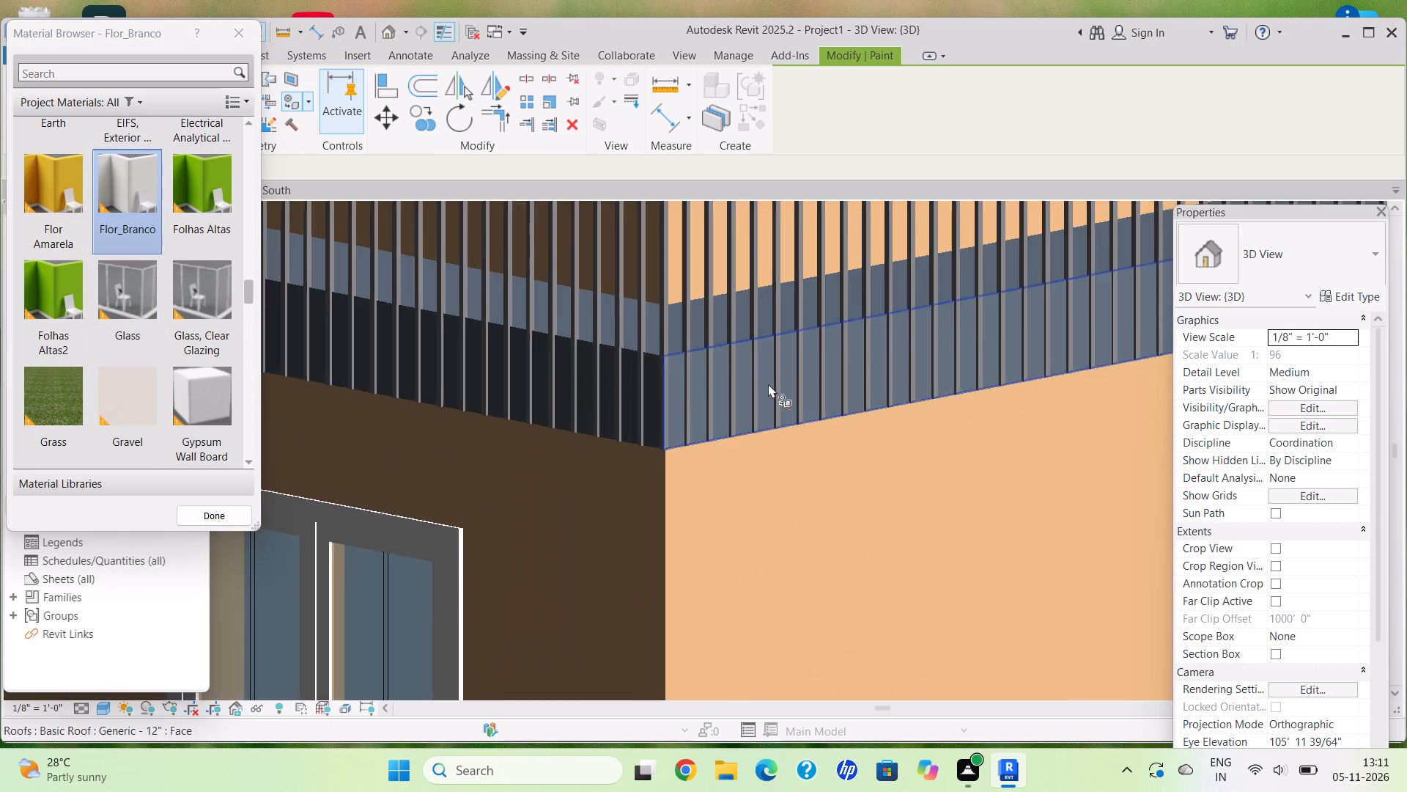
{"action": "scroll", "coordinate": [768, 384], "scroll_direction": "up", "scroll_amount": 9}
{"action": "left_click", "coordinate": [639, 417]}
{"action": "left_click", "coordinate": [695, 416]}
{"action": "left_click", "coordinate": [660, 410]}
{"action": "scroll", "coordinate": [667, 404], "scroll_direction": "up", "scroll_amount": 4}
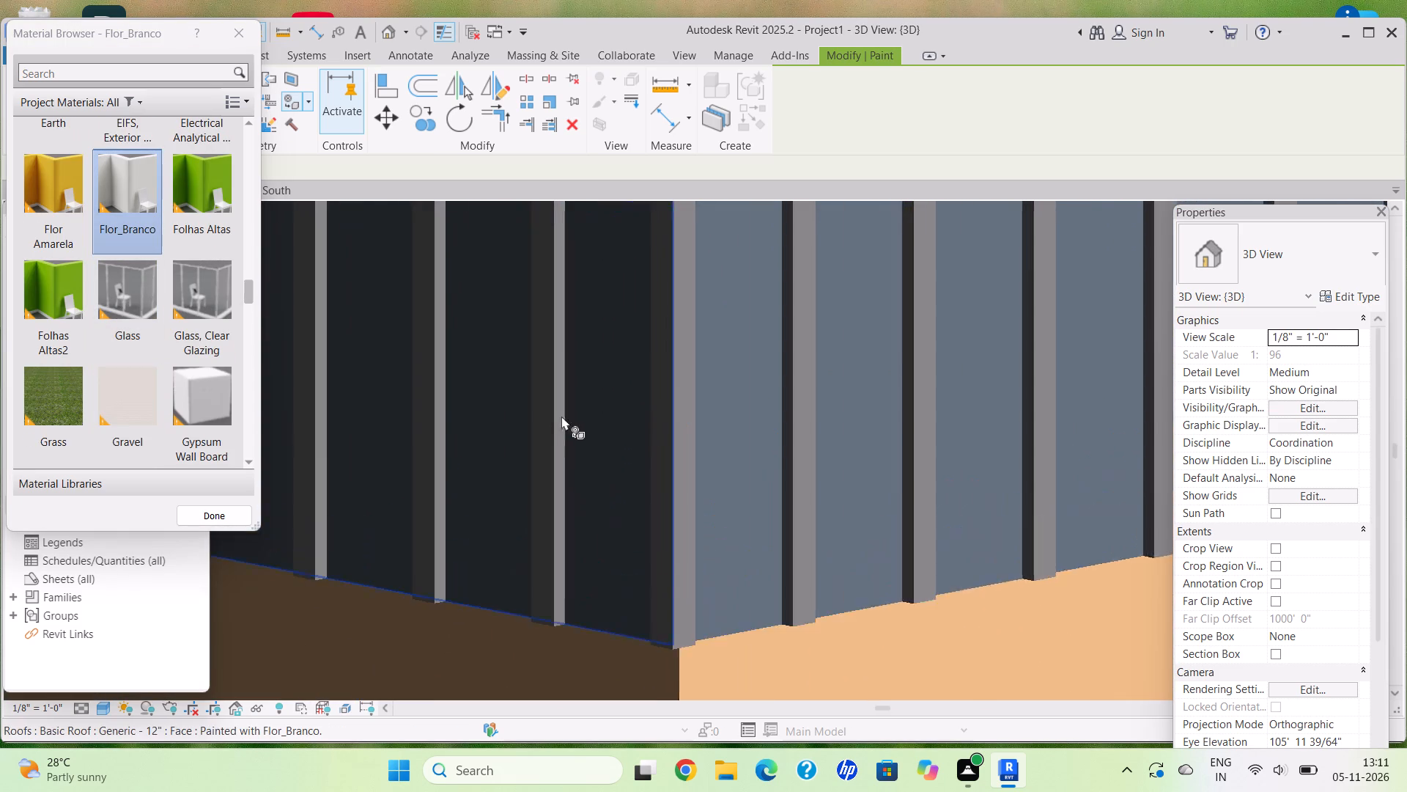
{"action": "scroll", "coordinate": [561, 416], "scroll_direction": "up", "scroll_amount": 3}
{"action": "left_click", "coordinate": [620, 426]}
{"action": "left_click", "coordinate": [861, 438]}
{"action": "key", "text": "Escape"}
Delete the overlapping duplicate roof slab and railing at the lowest balcony.
{"action": "scroll", "coordinate": [751, 518], "scroll_direction": "down", "scroll_amount": 12}
{"action": "middle_click_drag", "start_coordinate": [765, 362], "coordinate": [746, 491]}
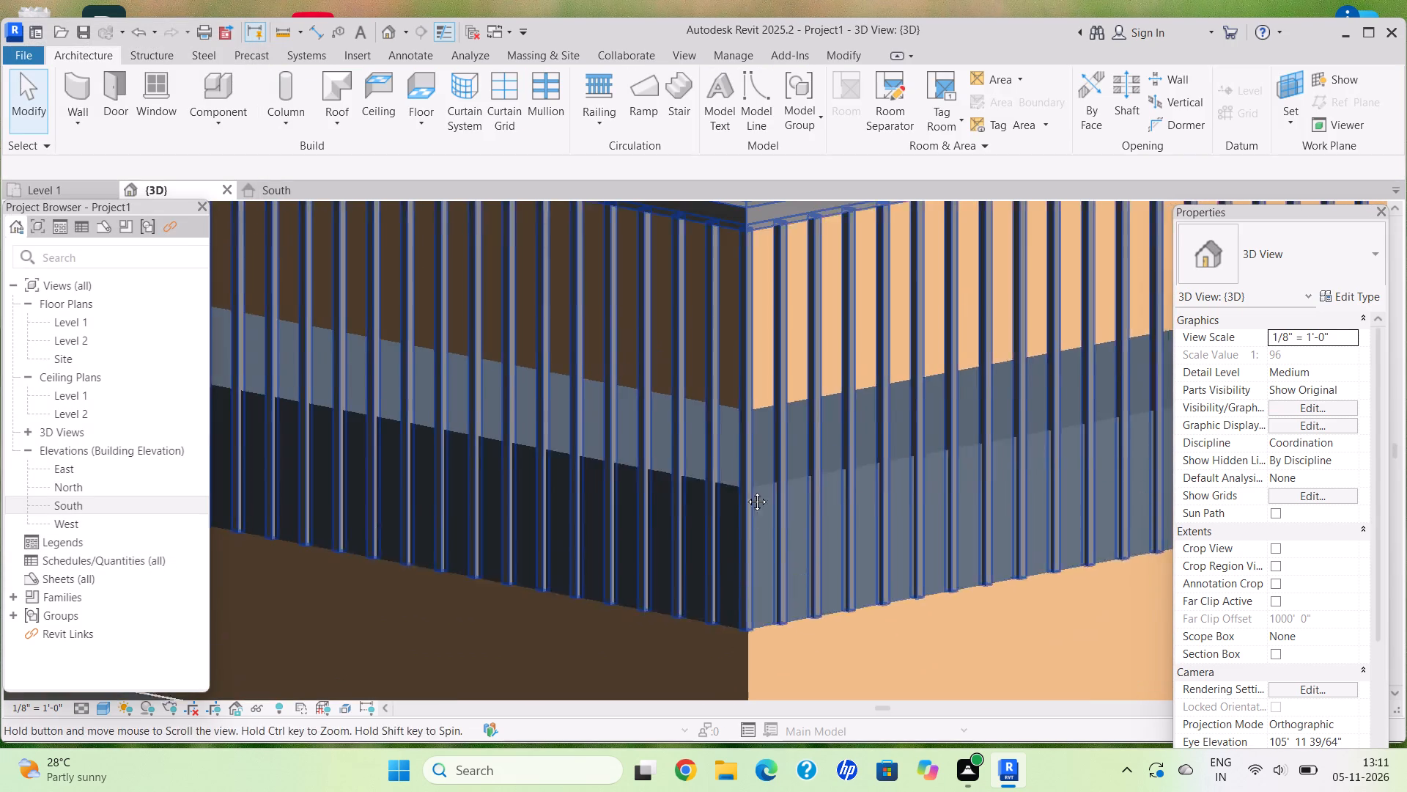
{"action": "middle_click_drag", "start_coordinate": [746, 491], "coordinate": [740, 513]}
{"action": "key", "text": "Escape"}
{"action": "left_click", "coordinate": [736, 558]}
{"action": "key", "text": "Delete"}
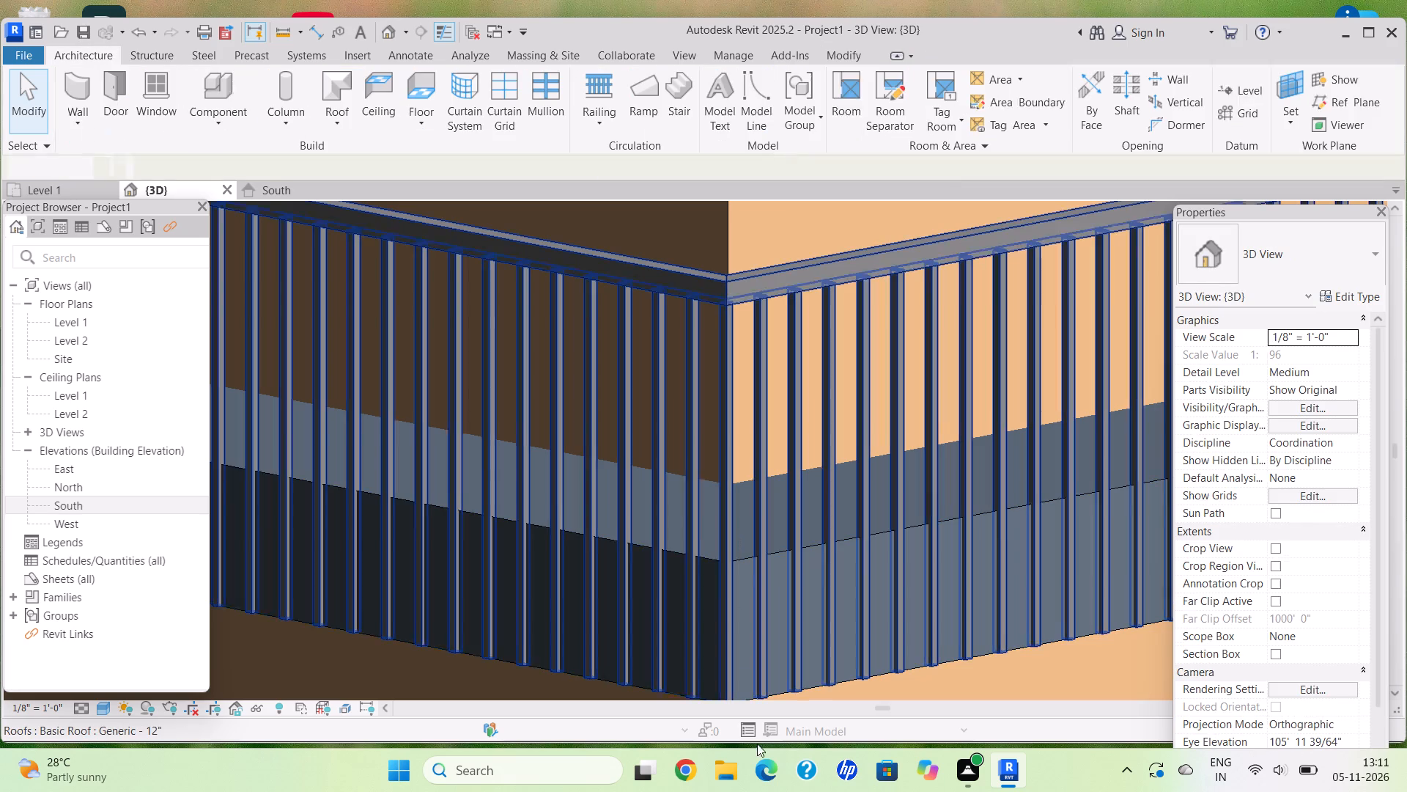
{"action": "left_click", "coordinate": [755, 551]}
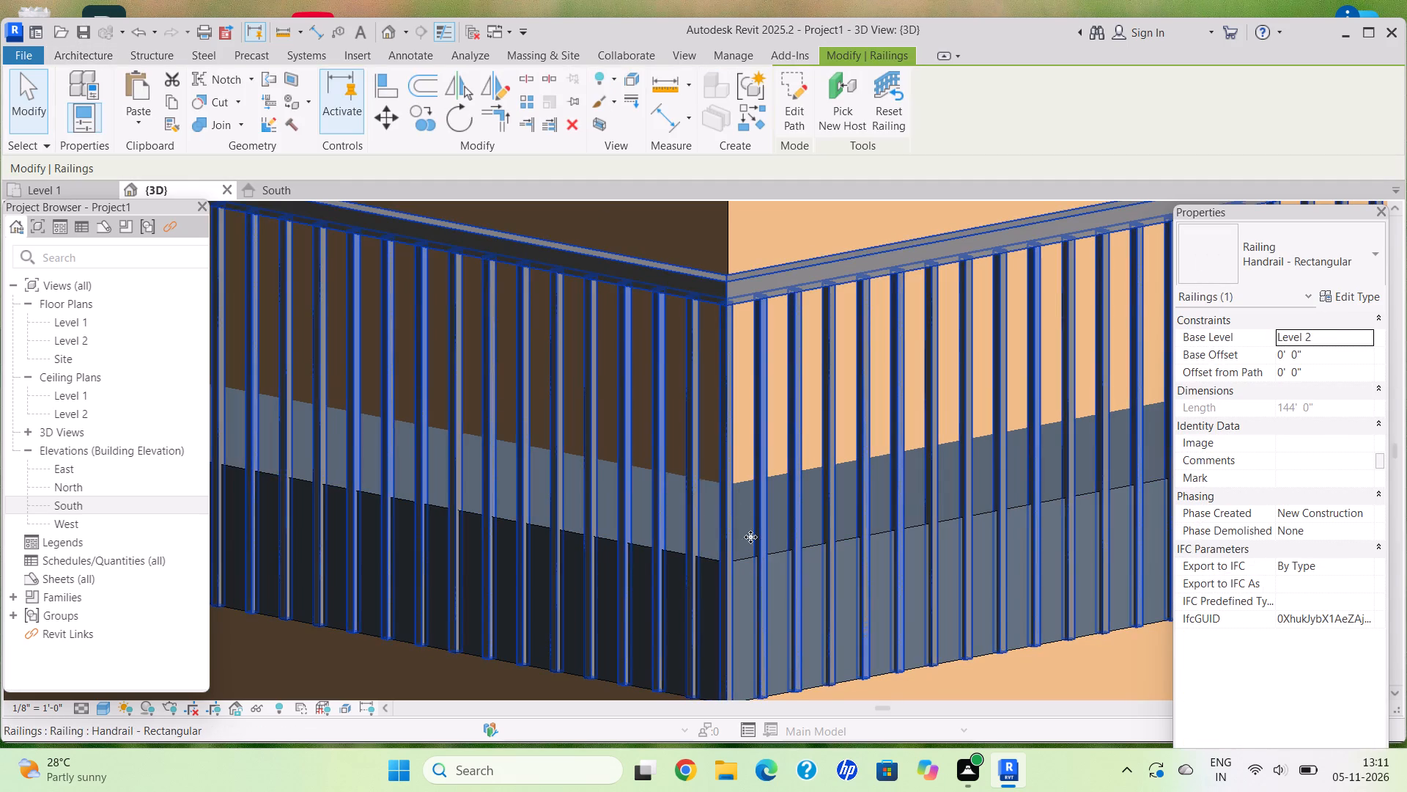
{"action": "key", "text": "Delete"}
Paint both corner-adjacent edges and the upper face of the remaining lowest balcony slab with Flor_Branco.
{"action": "left_click", "coordinate": [739, 560]}
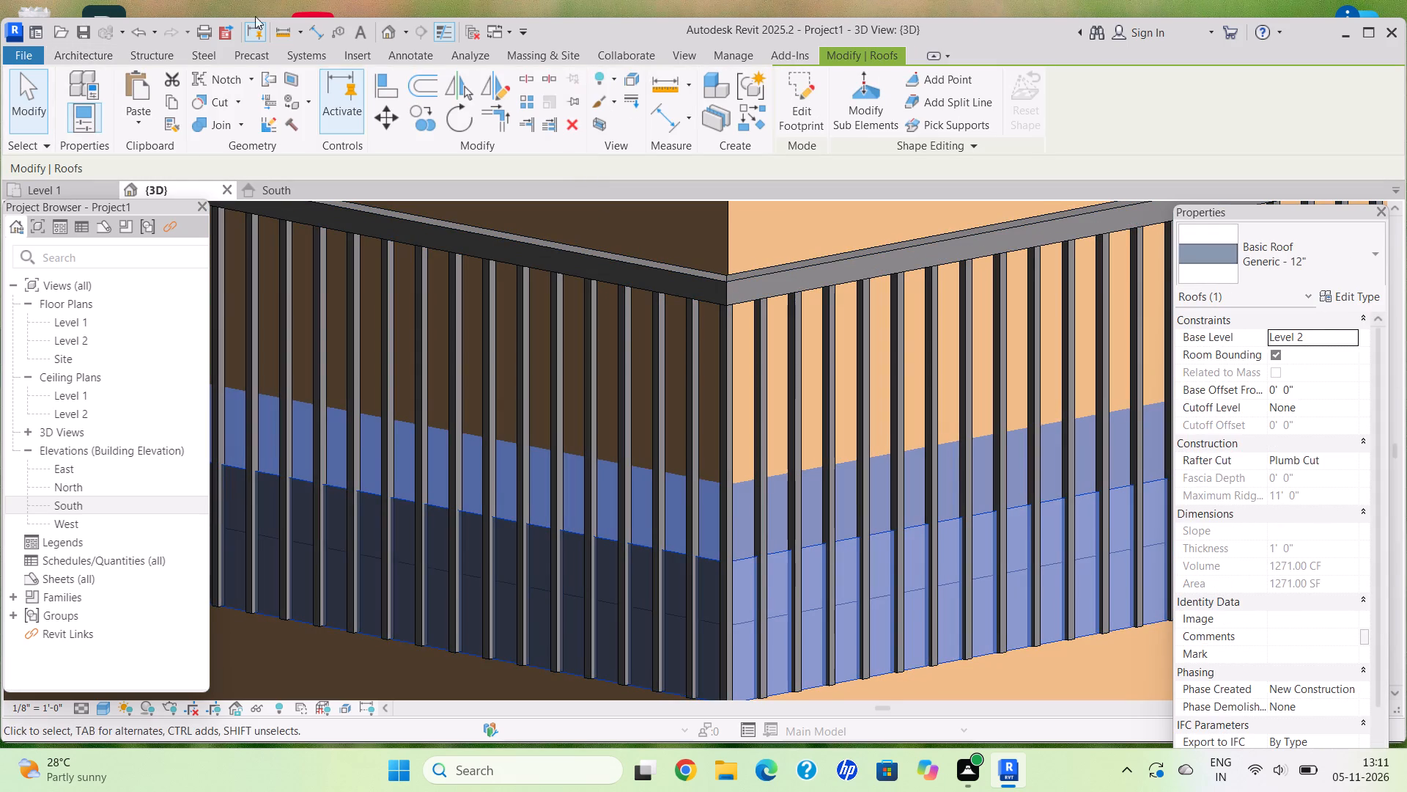
{"action": "left_click", "coordinate": [304, 100]}
{"action": "left_click", "coordinate": [330, 136]}
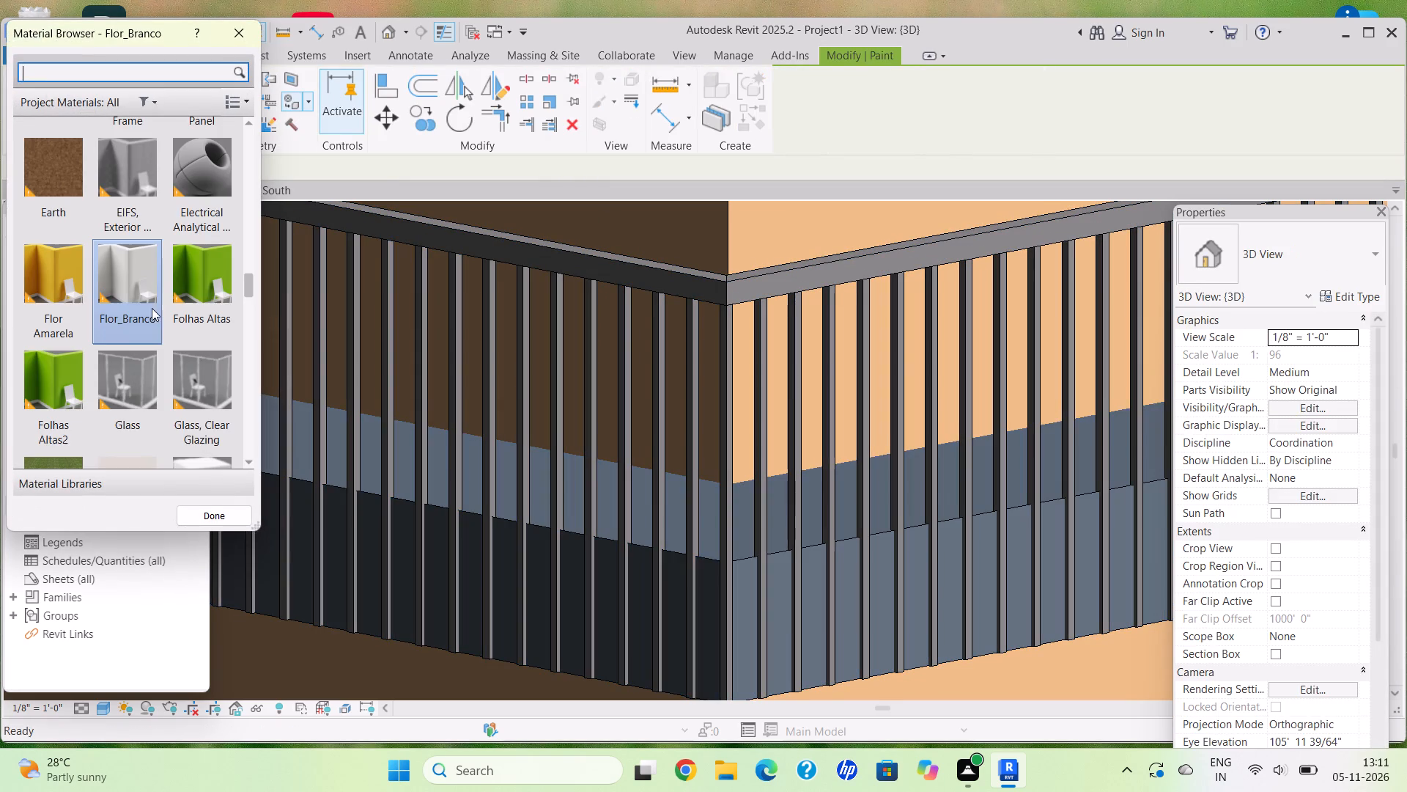
{"action": "left_click", "coordinate": [135, 276]}
{"action": "scroll", "coordinate": [735, 610], "scroll_direction": "up", "scroll_amount": 6}
{"action": "left_click", "coordinate": [748, 602]}
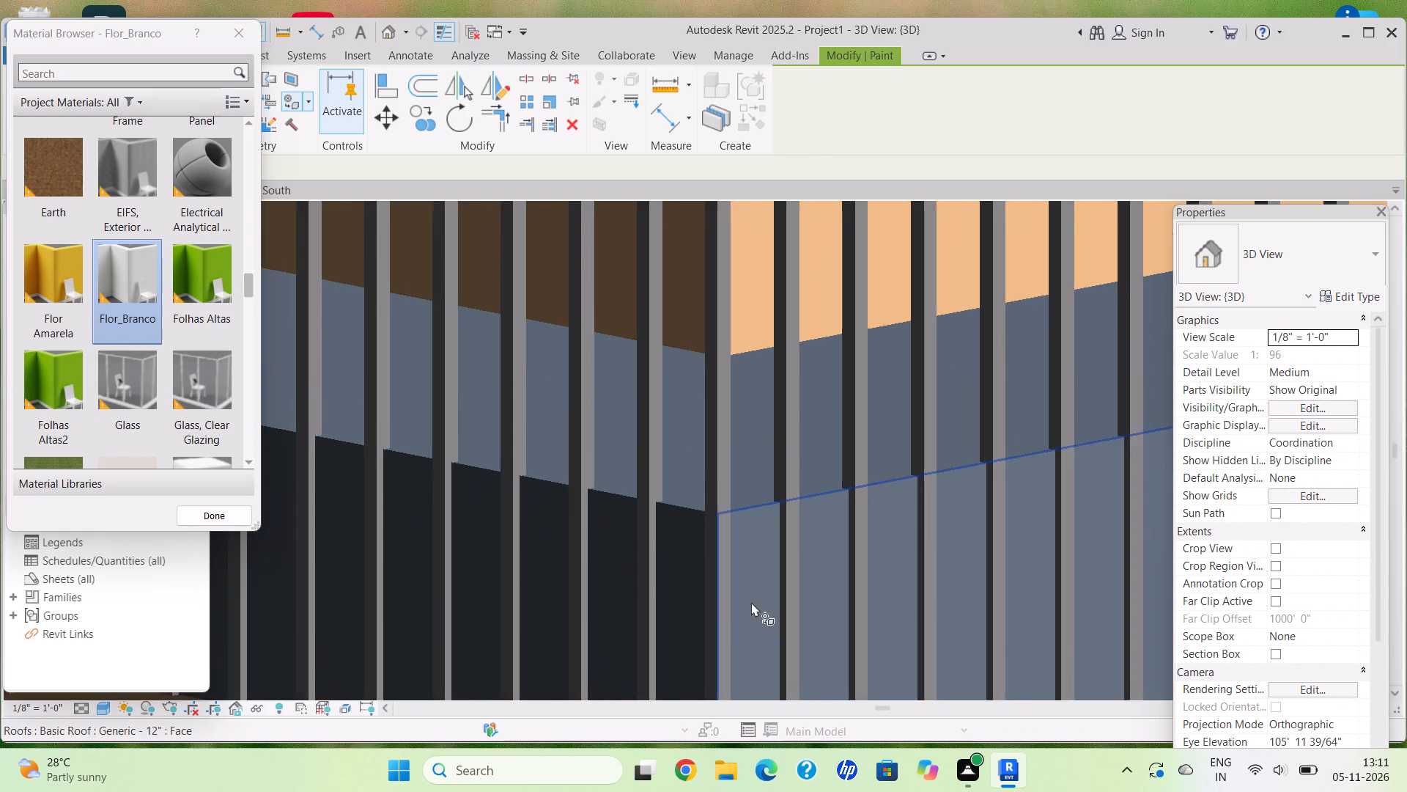
{"action": "left_click", "coordinate": [665, 594]}
{"action": "left_click", "coordinate": [695, 435]}
Paint the lowest balcony slab's edge on the side with one window per floor with Flor_Branco.
{"action": "scroll", "coordinate": [698, 445], "scroll_direction": "down", "scroll_amount": 20}
{"action": "scroll", "coordinate": [698, 445], "scroll_direction": "down", "scroll_amount": 3}
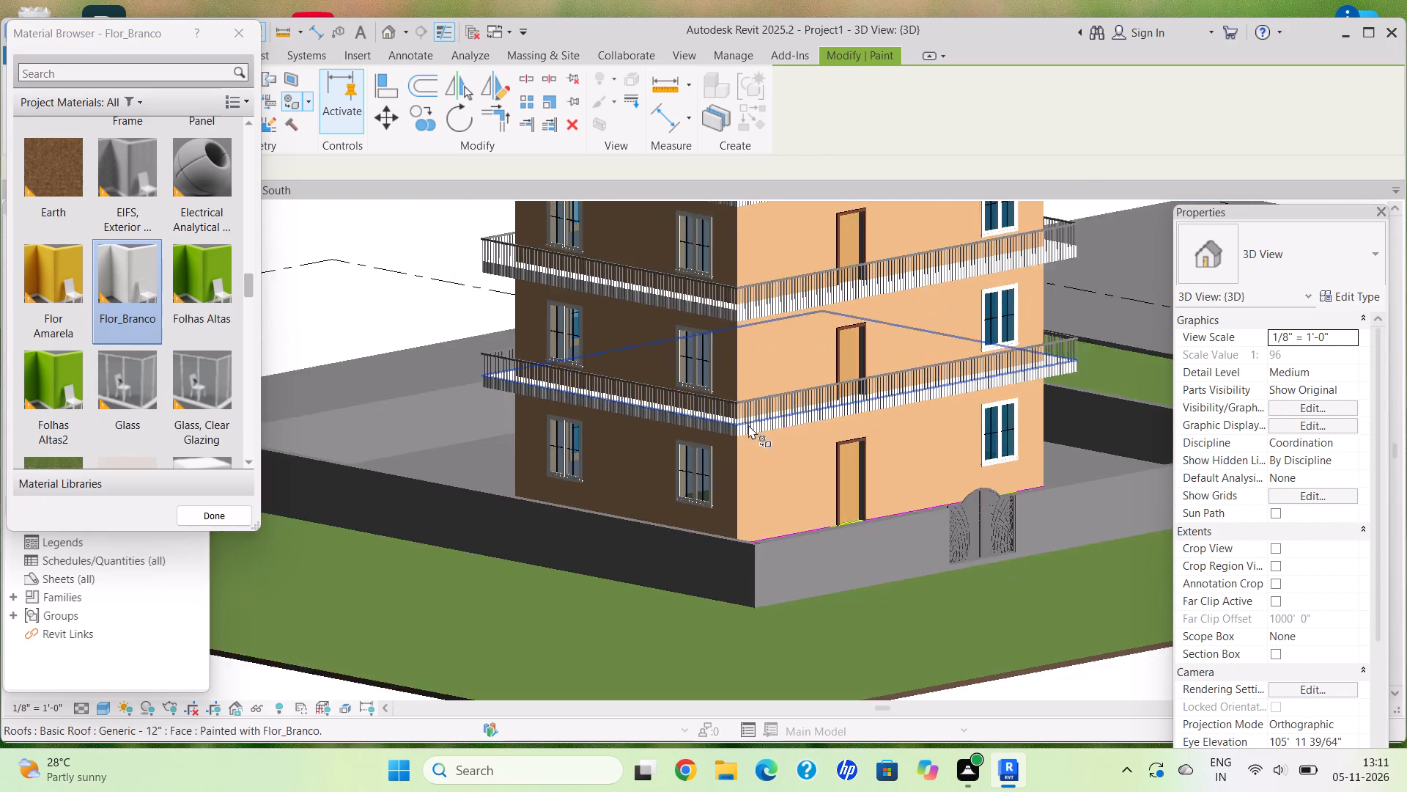
{"action": "scroll", "coordinate": [748, 425], "scroll_direction": "down", "scroll_amount": 5}
{"action": "middle_click_drag", "start_coordinate": [823, 410], "coordinate": [636, 497], "text": "shift"}
{"action": "middle_click_drag", "start_coordinate": [623, 493], "coordinate": [506, 439], "text": "shift"}
{"action": "middle_click", "coordinate": [505, 439], "text": "shift"}
{"action": "scroll", "coordinate": [819, 503], "scroll_direction": "up", "scroll_amount": 4}
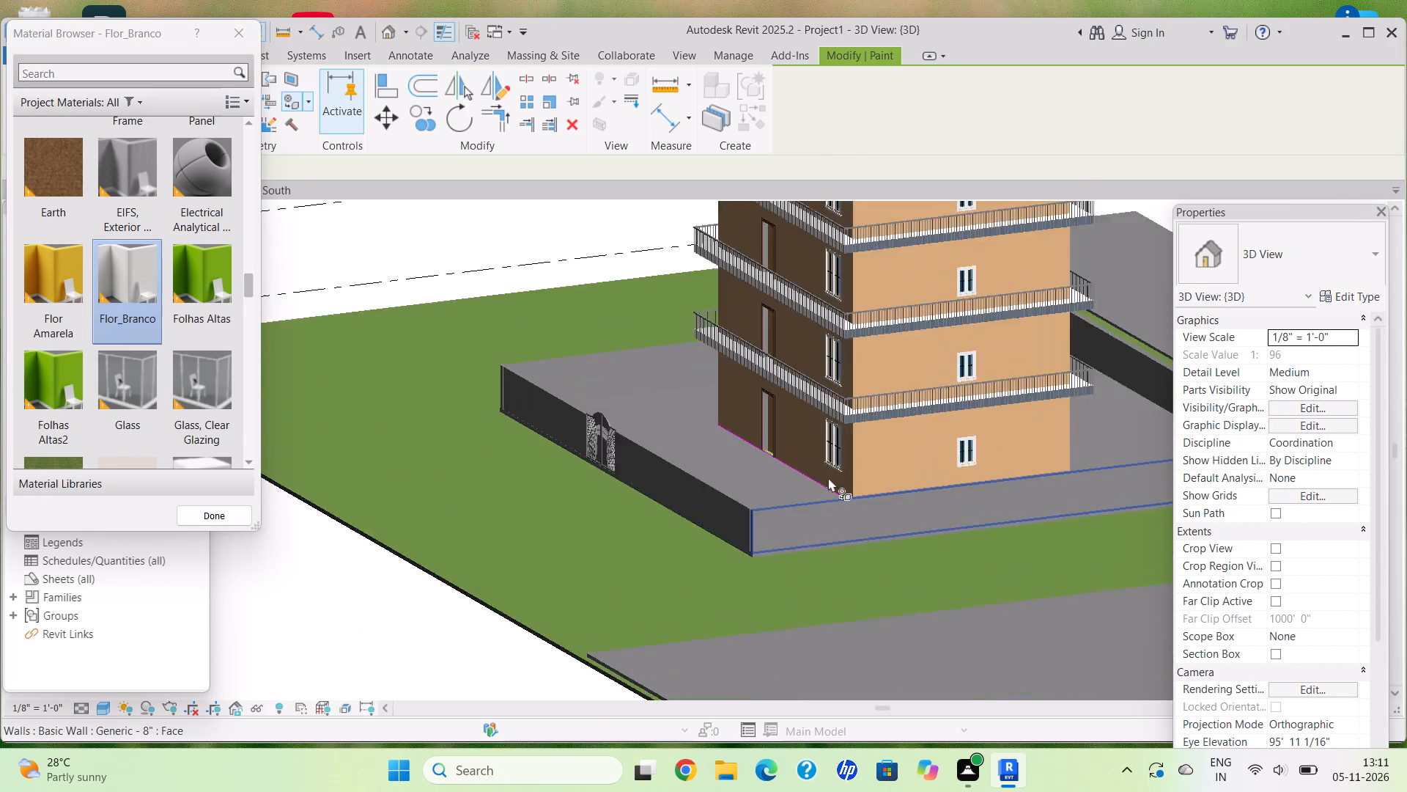
{"action": "scroll", "coordinate": [828, 477], "scroll_direction": "up", "scroll_amount": 16}
{"action": "scroll", "coordinate": [866, 450], "scroll_direction": "down", "scroll_amount": 1}
{"action": "scroll", "coordinate": [867, 450], "scroll_direction": "up", "scroll_amount": 5}
{"action": "left_click", "coordinate": [873, 521]}
Paint the second-lowest balcony slab's edge on the one-window side with Flor_Branco.
{"action": "scroll", "coordinate": [863, 507], "scroll_direction": "down", "scroll_amount": 3}
{"action": "scroll", "coordinate": [863, 507], "scroll_direction": "up", "scroll_amount": 1}
{"action": "scroll", "coordinate": [863, 507], "scroll_direction": "down", "scroll_amount": 2}
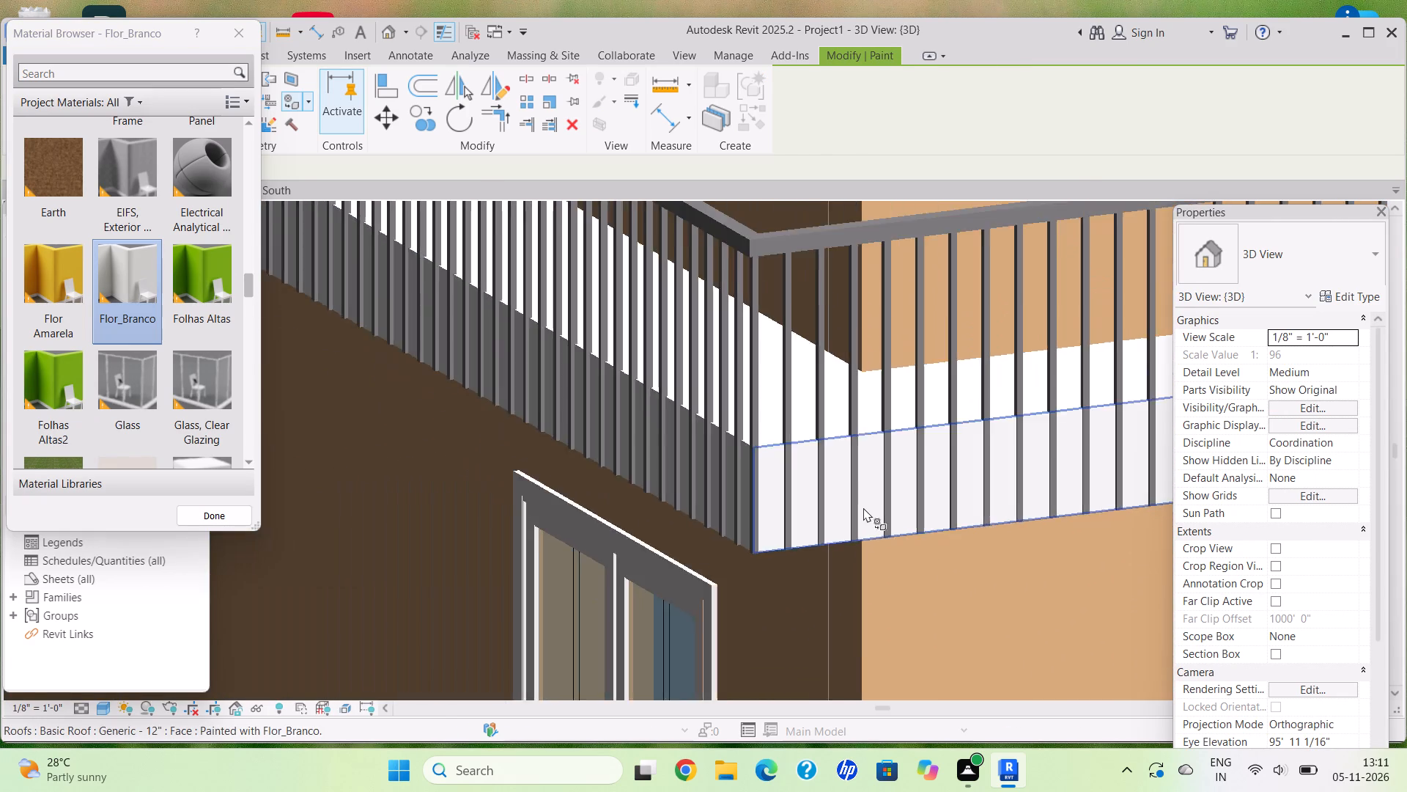
{"action": "scroll", "coordinate": [863, 507], "scroll_direction": "down", "scroll_amount": 4}
{"action": "scroll", "coordinate": [863, 494], "scroll_direction": "up", "scroll_amount": 1}
{"action": "scroll", "coordinate": [863, 494], "scroll_direction": "down", "scroll_amount": 6}
{"action": "middle_click_drag", "start_coordinate": [900, 180], "coordinate": [911, 592]}
{"action": "middle_click_drag", "start_coordinate": [879, 323], "coordinate": [850, 634]}
{"action": "middle_click_drag", "start_coordinate": [849, 452], "coordinate": [857, 584]}
{"action": "scroll", "coordinate": [825, 559], "scroll_direction": "up", "scroll_amount": 17}
{"action": "left_click", "coordinate": [828, 563]}
Paint the one-window side's edge of the third balcony slab from the bottom with Flor_Branco.
{"action": "scroll", "coordinate": [828, 565], "scroll_direction": "down", "scroll_amount": 3}
{"action": "scroll", "coordinate": [828, 565], "scroll_direction": "up", "scroll_amount": 1}
{"action": "scroll", "coordinate": [828, 565], "scroll_direction": "down", "scroll_amount": 4}
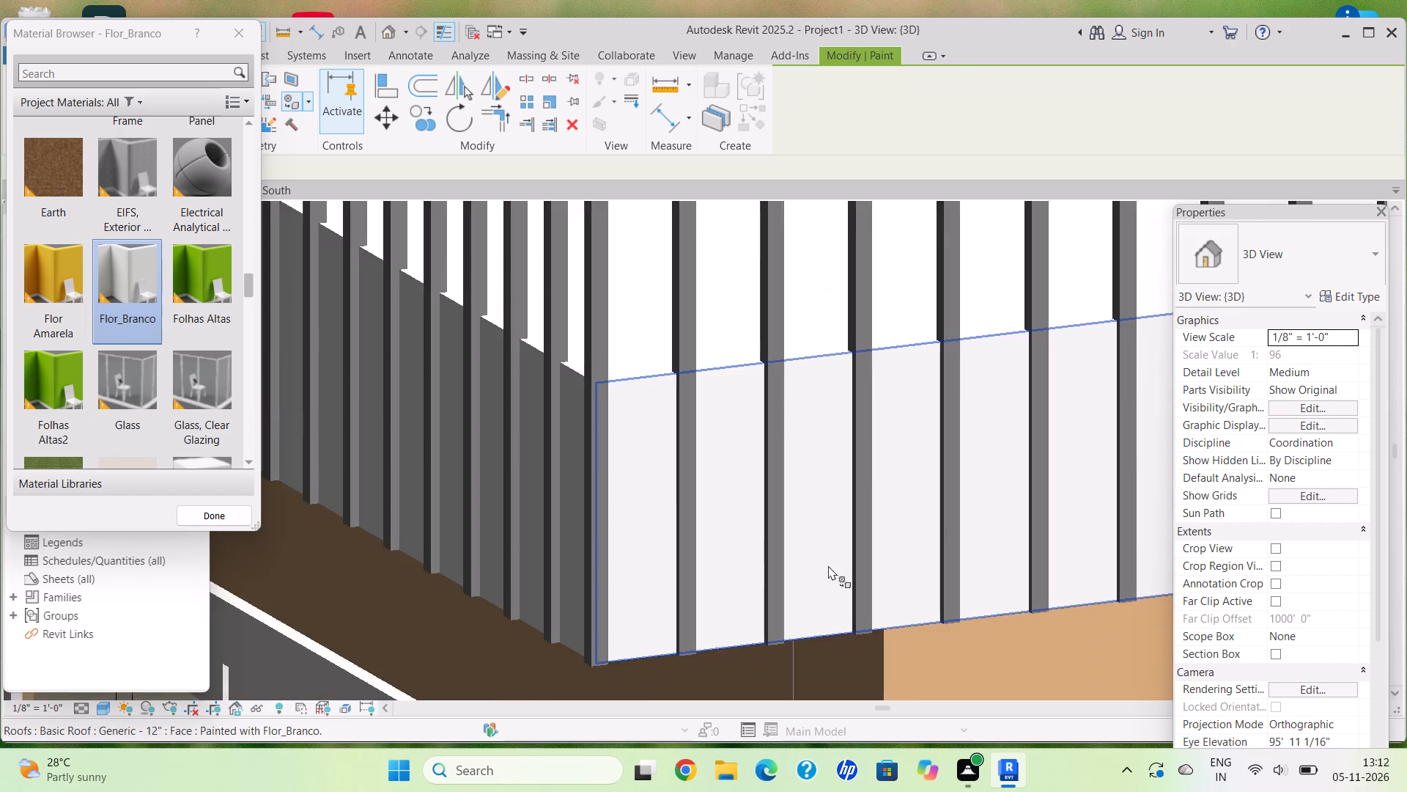
{"action": "scroll", "coordinate": [828, 565], "scroll_direction": "down", "scroll_amount": 7}
{"action": "scroll", "coordinate": [819, 518], "scroll_direction": "up", "scroll_amount": 1}
{"action": "scroll", "coordinate": [819, 518], "scroll_direction": "down", "scroll_amount": 2}
{"action": "middle_click_drag", "start_coordinate": [804, 275], "coordinate": [709, 637]}
{"action": "scroll", "coordinate": [709, 669], "scroll_direction": "down", "scroll_amount": 2}
{"action": "middle_click_drag", "start_coordinate": [745, 506], "coordinate": [734, 629]}
{"action": "scroll", "coordinate": [731, 604], "scroll_direction": "up", "scroll_amount": 5}
{"action": "scroll", "coordinate": [727, 510], "scroll_direction": "up", "scroll_amount": 2}
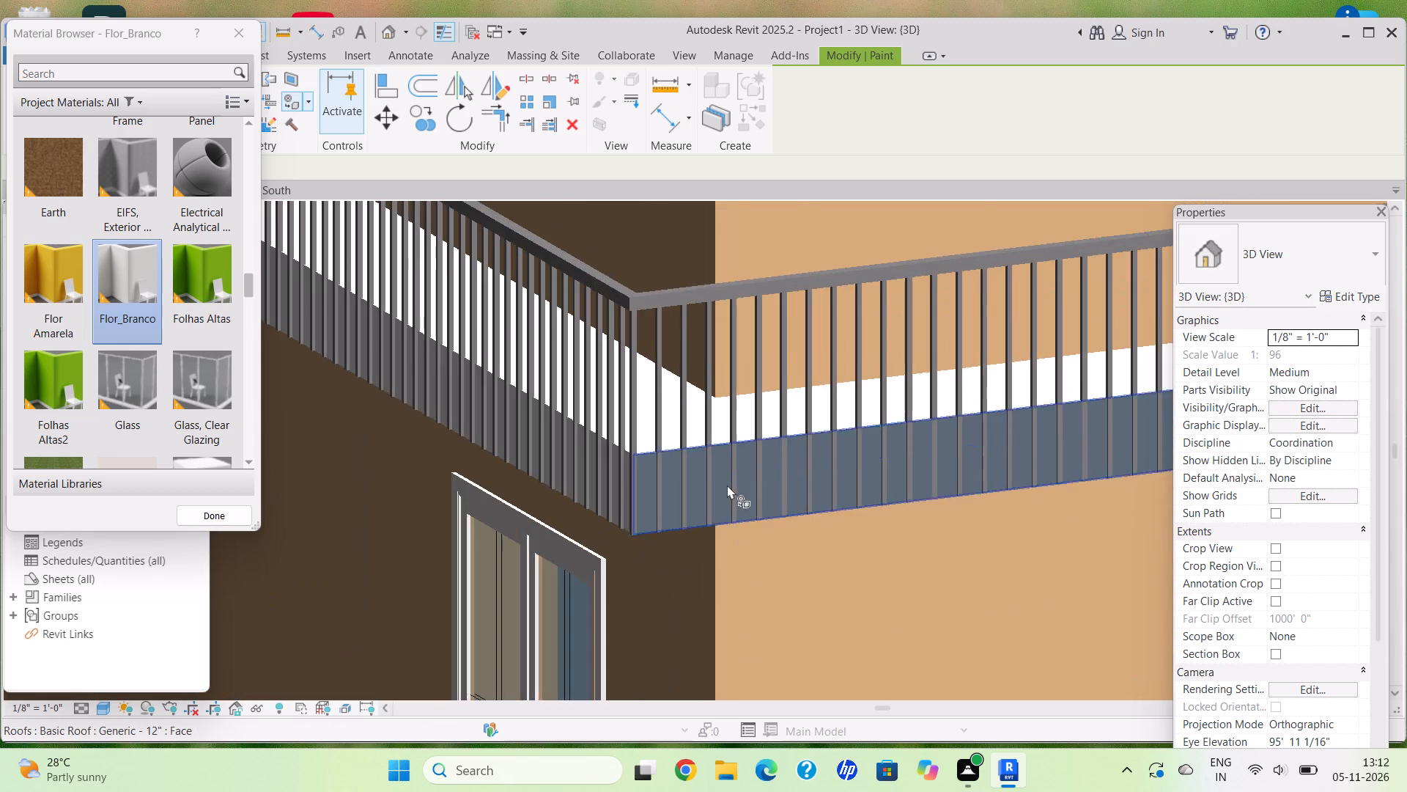
{"action": "scroll", "coordinate": [727, 485], "scroll_direction": "up", "scroll_amount": 9}
{"action": "left_click", "coordinate": [711, 494]}
Paint the one-window side's edge of the fourth balcony slab from the bottom with Flor_Branco.
{"action": "scroll", "coordinate": [712, 502], "scroll_direction": "down", "scroll_amount": 20}
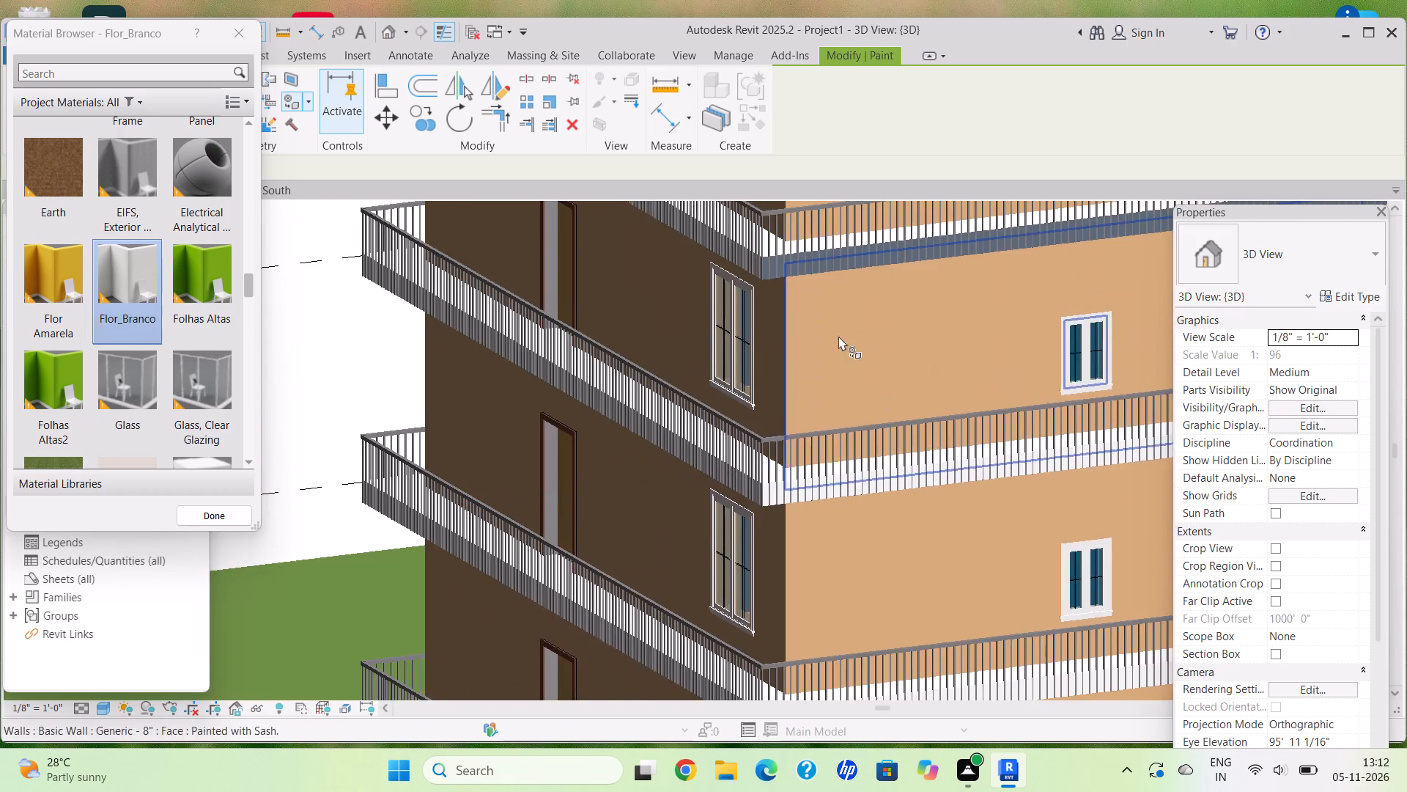
{"action": "middle_click_drag", "start_coordinate": [838, 342], "coordinate": [766, 651]}
{"action": "scroll", "coordinate": [670, 530], "scroll_direction": "up", "scroll_amount": 12}
{"action": "scroll", "coordinate": [718, 622], "scroll_direction": "down", "scroll_amount": 1}
{"action": "scroll", "coordinate": [720, 623], "scroll_direction": "up", "scroll_amount": 2}
{"action": "left_click", "coordinate": [729, 613]}
Paint the one-window side's edge of the balcony slab directly below the roof with Flor_Branco.
{"action": "scroll", "coordinate": [730, 606], "scroll_direction": "down", "scroll_amount": 4}
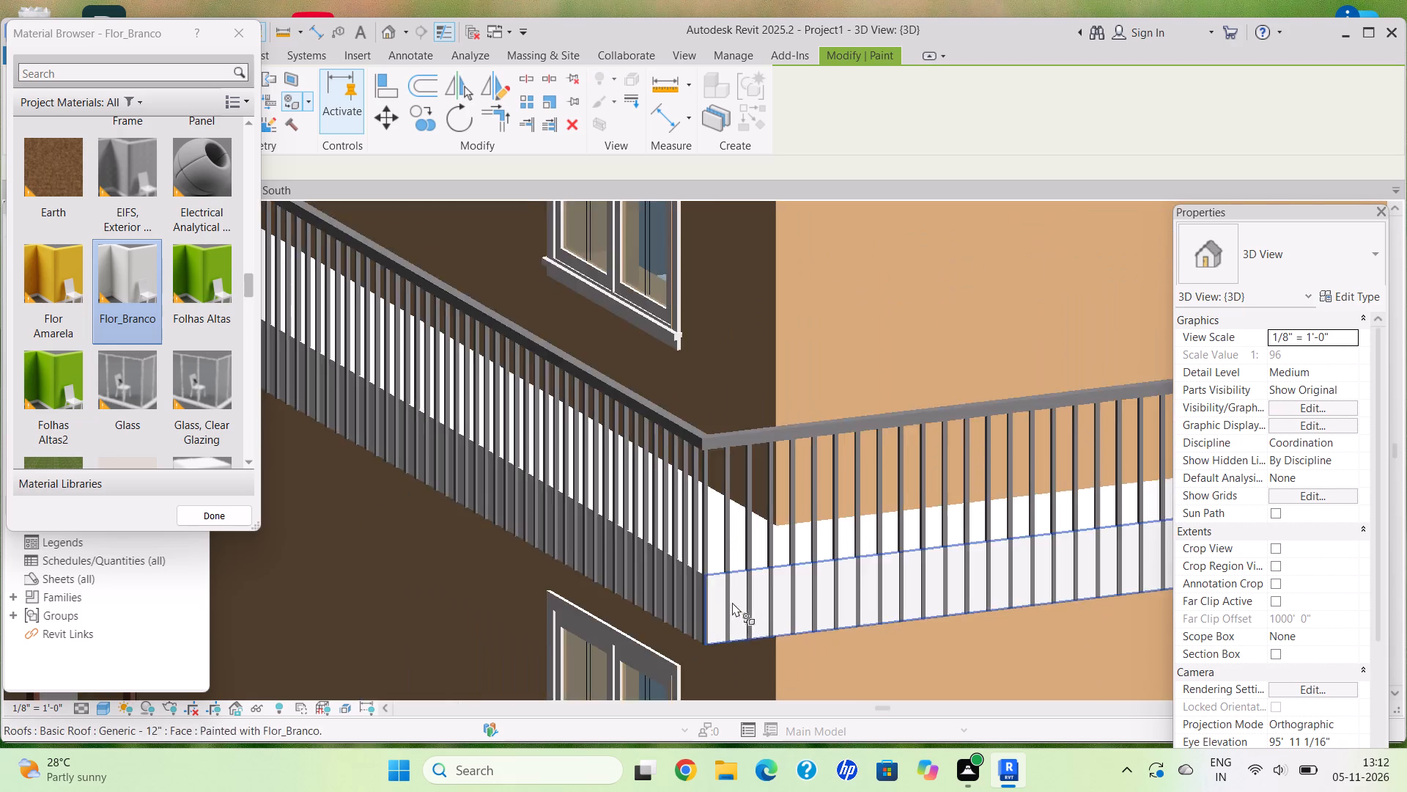
{"action": "scroll", "coordinate": [732, 602], "scroll_direction": "down", "scroll_amount": 4}
{"action": "scroll", "coordinate": [734, 584], "scroll_direction": "up", "scroll_amount": 1}
{"action": "scroll", "coordinate": [734, 584], "scroll_direction": "down", "scroll_amount": 10}
{"action": "middle_click_drag", "start_coordinate": [750, 386], "coordinate": [711, 575]}
{"action": "scroll", "coordinate": [714, 593], "scroll_direction": "up", "scroll_amount": 16}
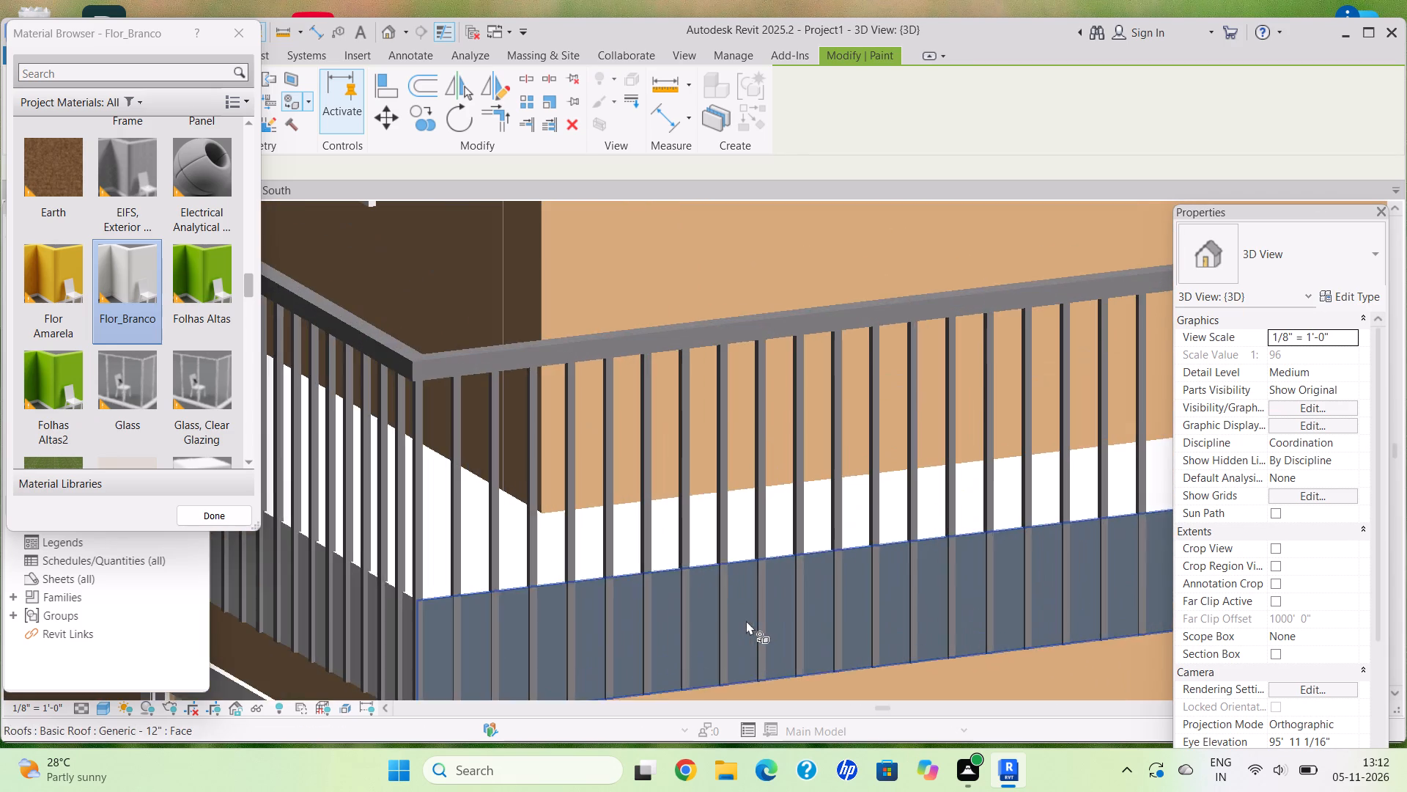
{"action": "left_click", "coordinate": [745, 616]}
Paint the topmost roof slab's edge on the one-window side with Flor_Branco.
{"action": "scroll", "coordinate": [753, 592], "scroll_direction": "down", "scroll_amount": 16}
{"action": "middle_click_drag", "start_coordinate": [824, 353], "coordinate": [783, 536]}
{"action": "scroll", "coordinate": [721, 567], "scroll_direction": "up", "scroll_amount": 10}
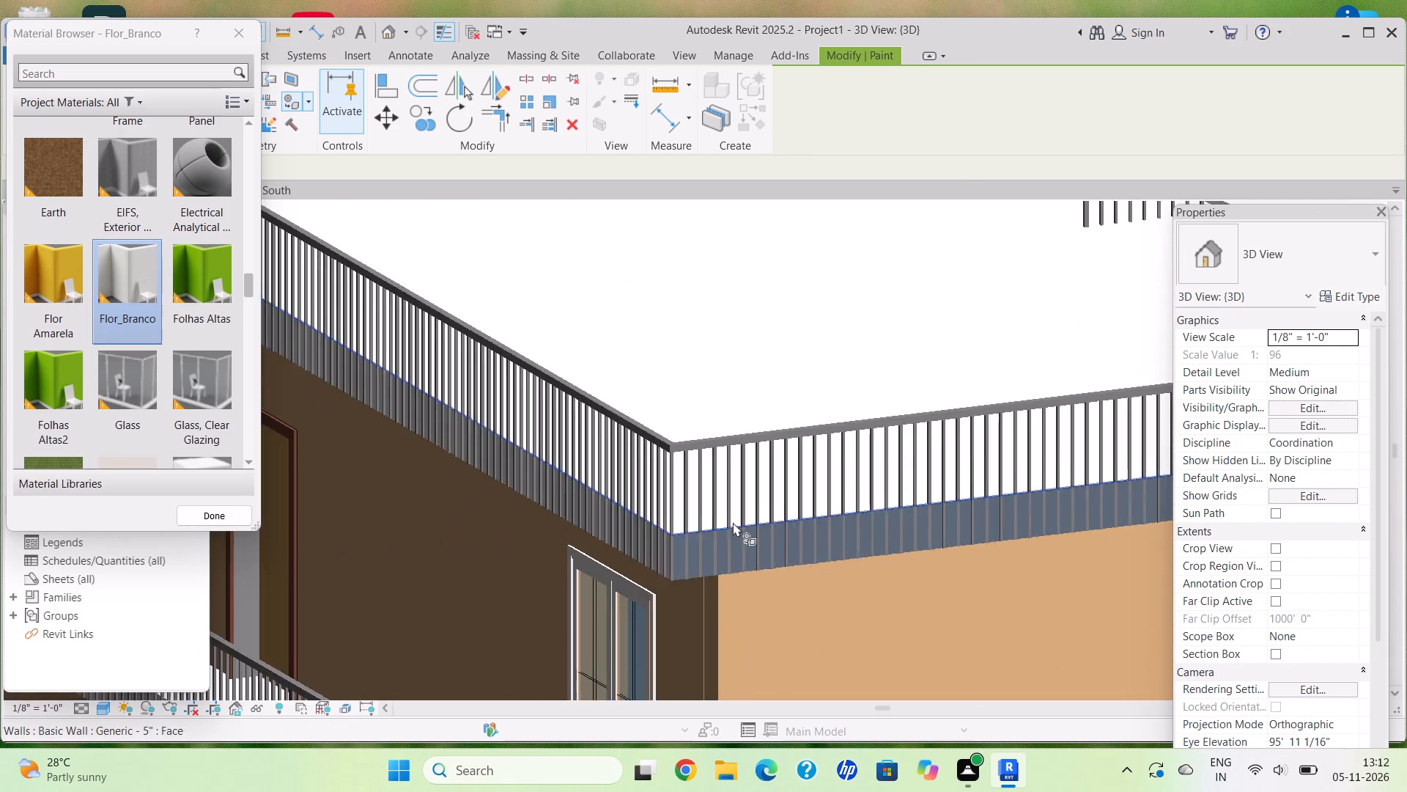
{"action": "scroll", "coordinate": [733, 522], "scroll_direction": "up", "scroll_amount": 12}
{"action": "left_click", "coordinate": [735, 560]}
Paint the three-window side's edge of the lowest balcony slab with Flor_Branco.
{"action": "scroll", "coordinate": [736, 512], "scroll_direction": "up", "scroll_amount": 1}
{"action": "scroll", "coordinate": [736, 511], "scroll_direction": "down", "scroll_amount": 15}
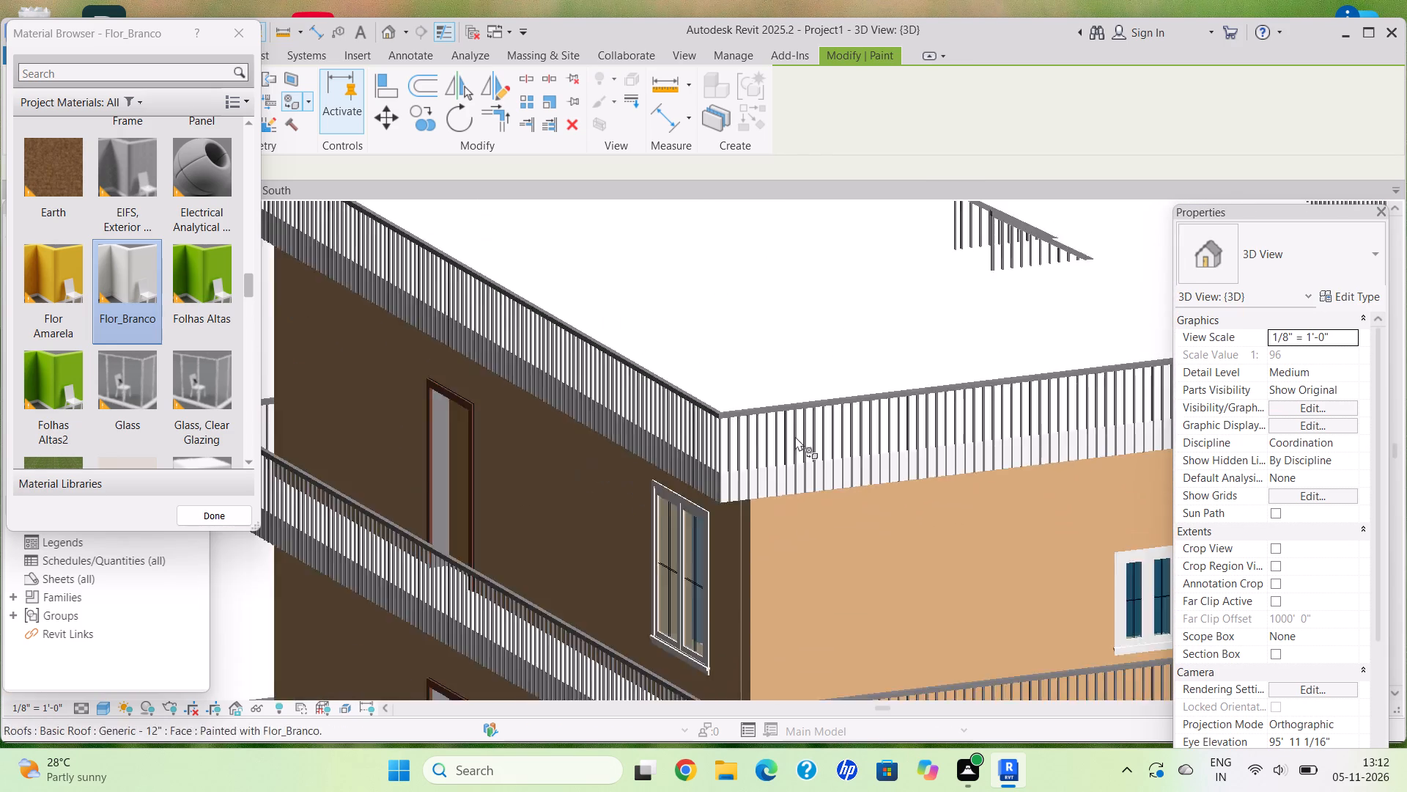
{"action": "scroll", "coordinate": [795, 436], "scroll_direction": "down", "scroll_amount": 20}
{"action": "middle_click_drag", "start_coordinate": [827, 551], "coordinate": [728, 518], "text": "shift"}
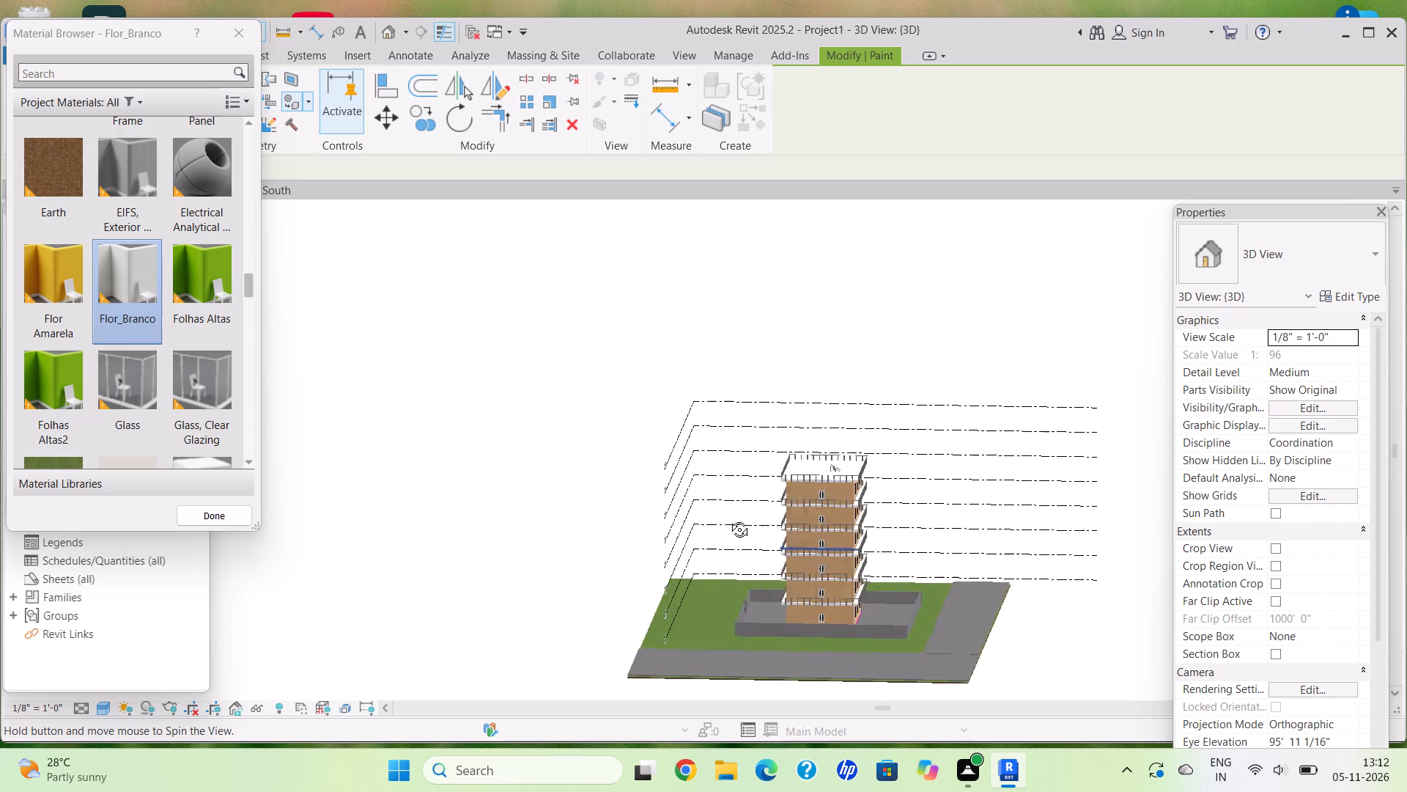
{"action": "middle_click_drag", "start_coordinate": [728, 518], "coordinate": [610, 493], "text": "shift"}
{"action": "scroll", "coordinate": [877, 612], "scroll_direction": "up", "scroll_amount": 19}
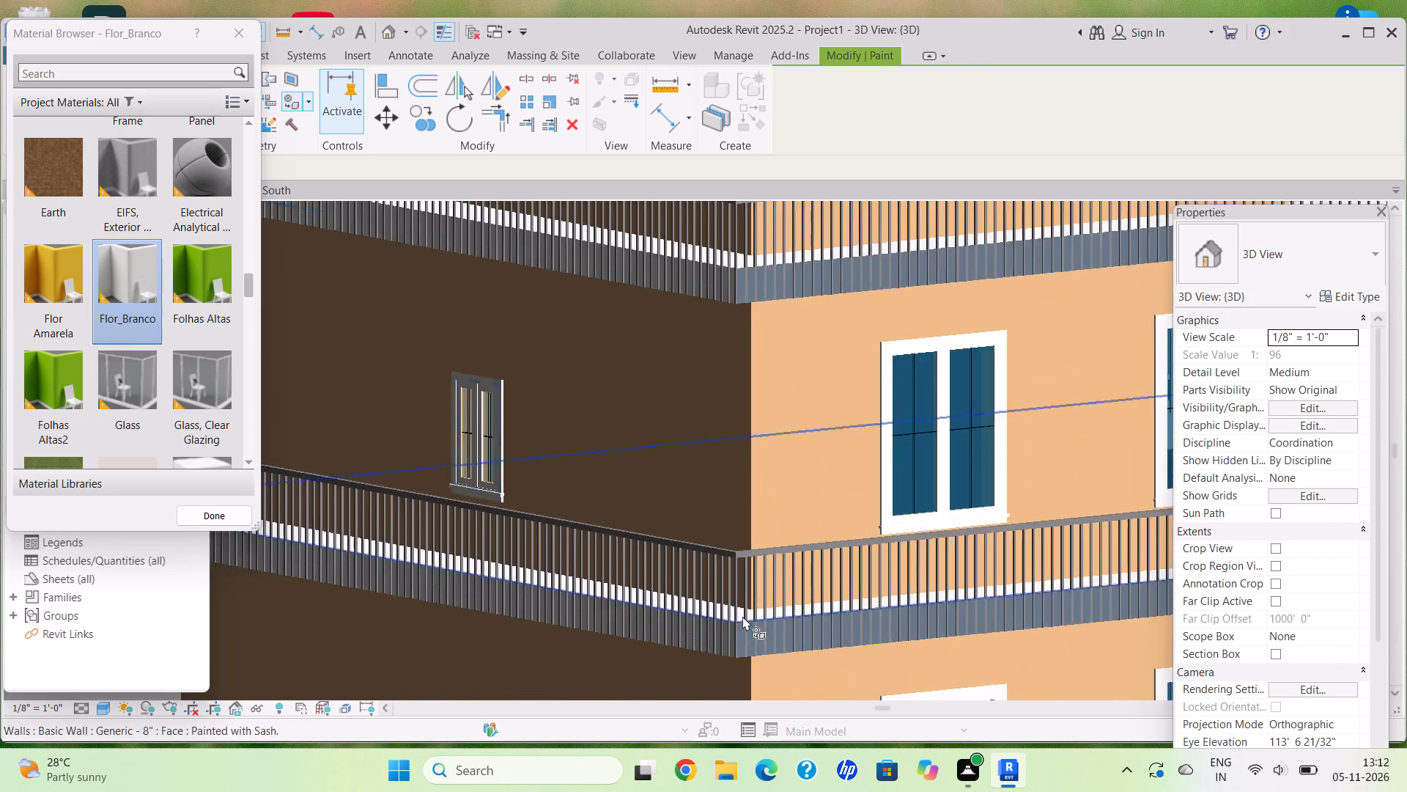
{"action": "scroll", "coordinate": [742, 616], "scroll_direction": "up", "scroll_amount": 10}
{"action": "left_click", "coordinate": [799, 627]}
Paint the three-window side's edge of the second balcony slab from the bottom with Flor_Branco.
{"action": "scroll", "coordinate": [800, 625], "scroll_direction": "down", "scroll_amount": 16}
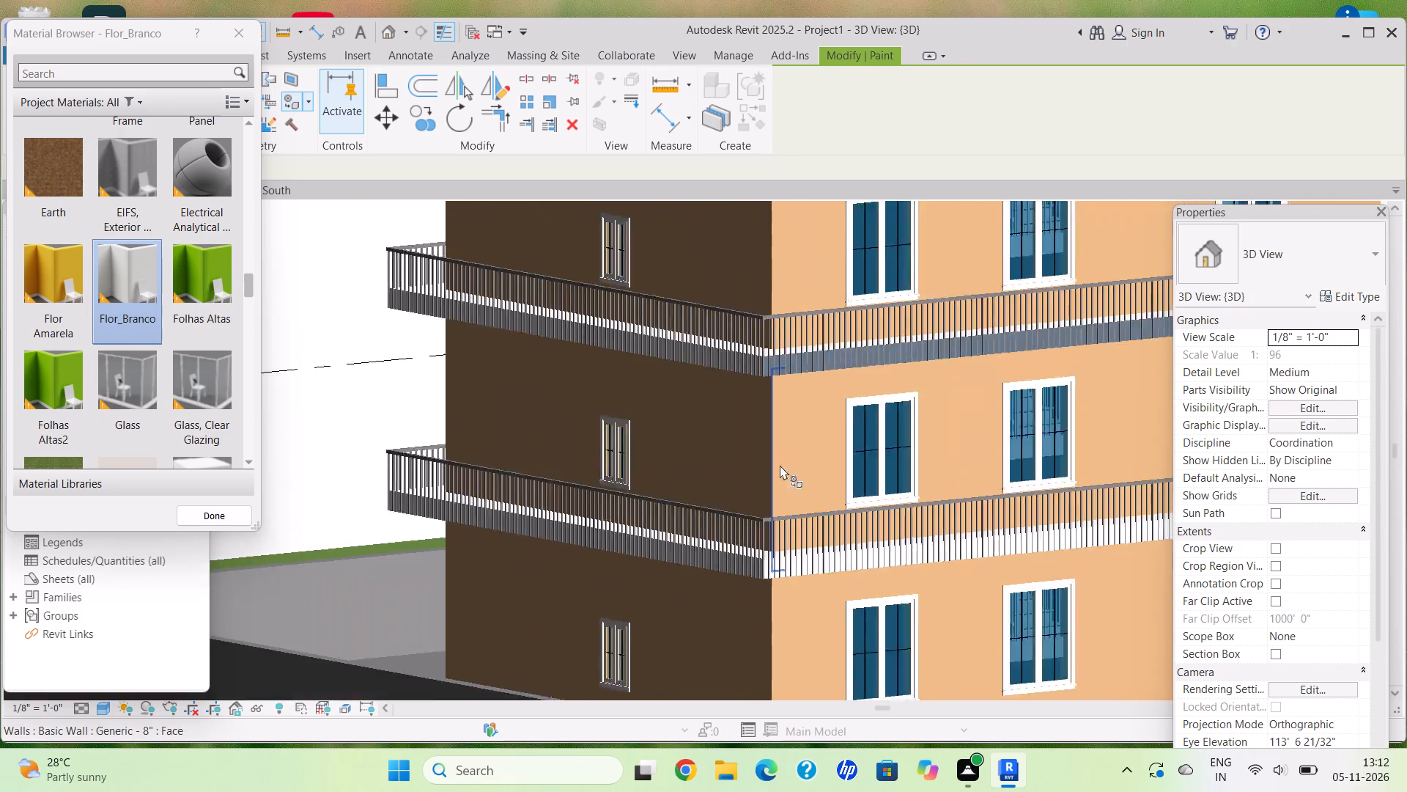
{"action": "middle_click_drag", "start_coordinate": [801, 389], "coordinate": [727, 670]}
{"action": "scroll", "coordinate": [731, 656], "scroll_direction": "up", "scroll_amount": 16}
{"action": "left_click", "coordinate": [809, 659]}
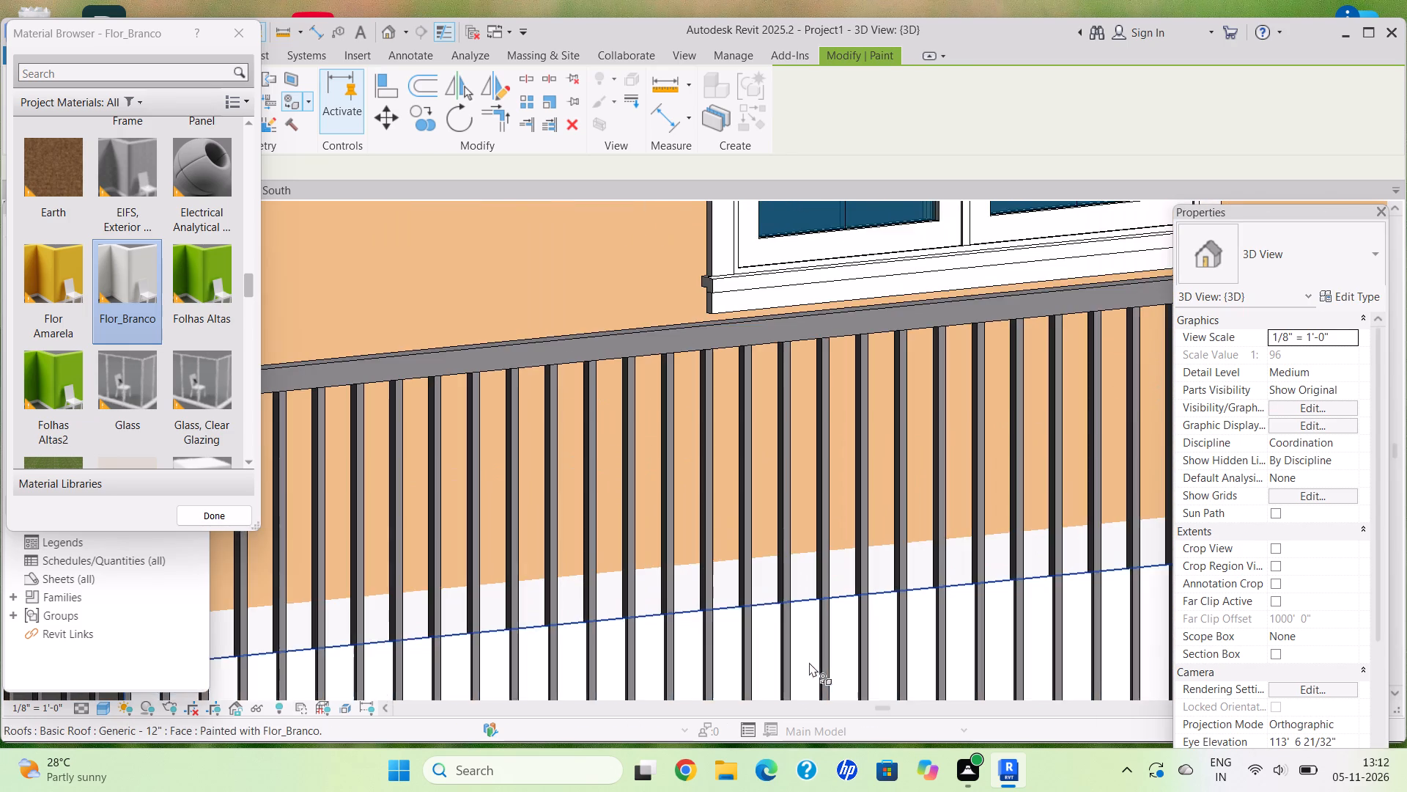
Paint the three-window side's edge of the third balcony slab from the bottom with Flor_Branco.
{"action": "scroll", "coordinate": [810, 662], "scroll_direction": "up", "scroll_amount": 1}
{"action": "scroll", "coordinate": [810, 662], "scroll_direction": "down", "scroll_amount": 19}
{"action": "middle_click_drag", "start_coordinate": [696, 315], "coordinate": [731, 481]}
{"action": "scroll", "coordinate": [763, 538], "scroll_direction": "up", "scroll_amount": 4}
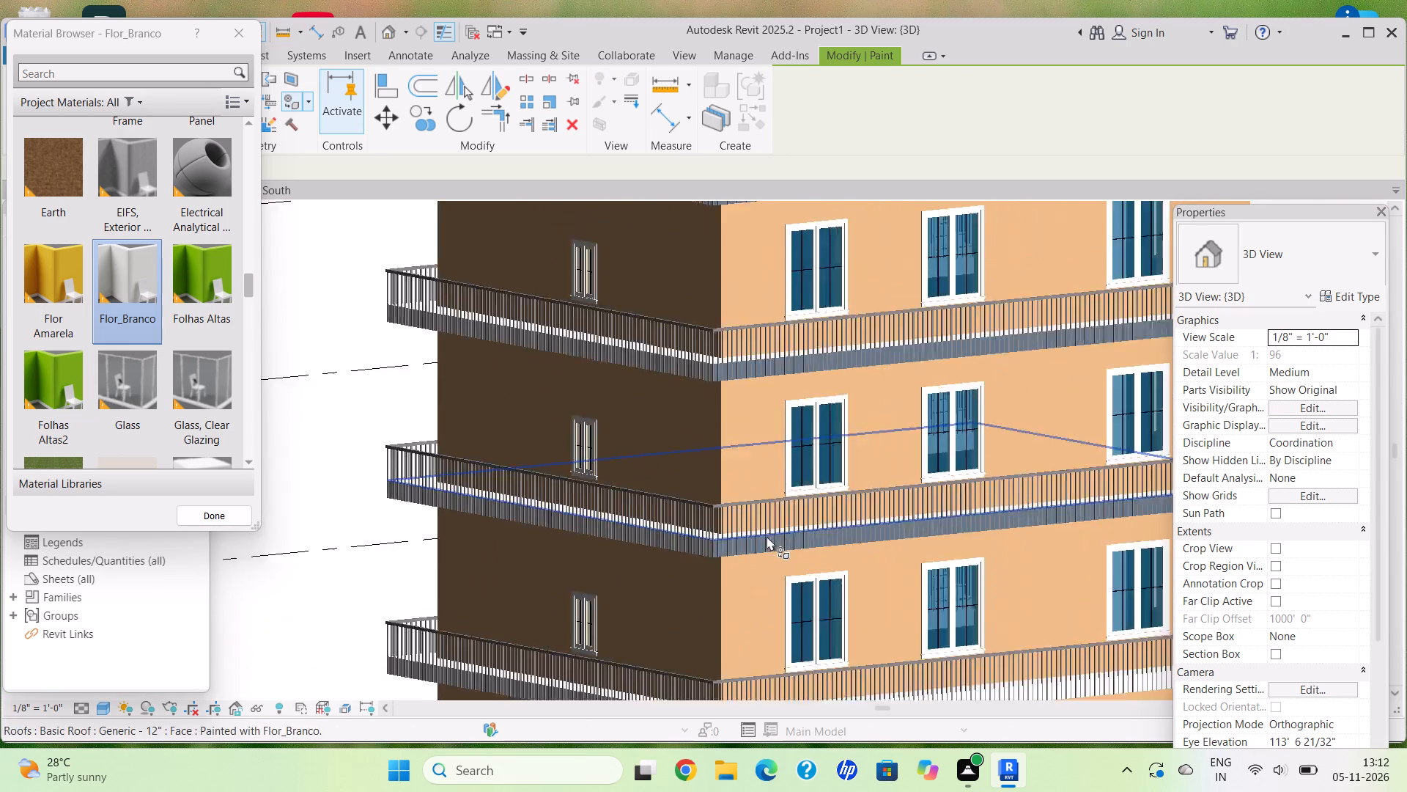
{"action": "scroll", "coordinate": [767, 536], "scroll_direction": "up", "scroll_amount": 17}
{"action": "left_click", "coordinate": [839, 541]}
Paint the three-window side's edge of the fourth balcony slab from the bottom with Flor_Branco.
{"action": "scroll", "coordinate": [835, 544], "scroll_direction": "down", "scroll_amount": 12}
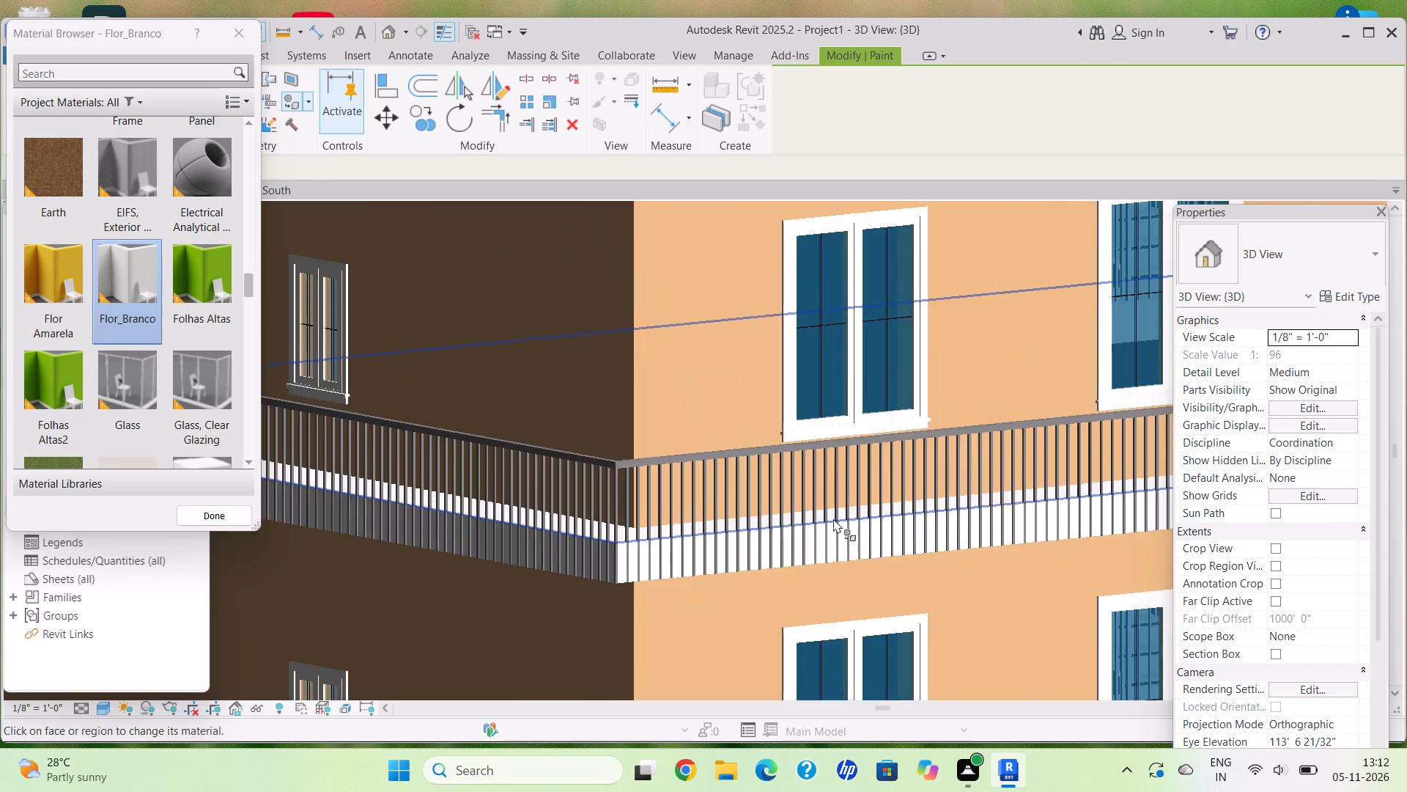
{"action": "scroll", "coordinate": [833, 518], "scroll_direction": "down", "scroll_amount": 6}
{"action": "middle_click_drag", "start_coordinate": [846, 364], "coordinate": [825, 518]}
{"action": "scroll", "coordinate": [843, 467], "scroll_direction": "up", "scroll_amount": 15}
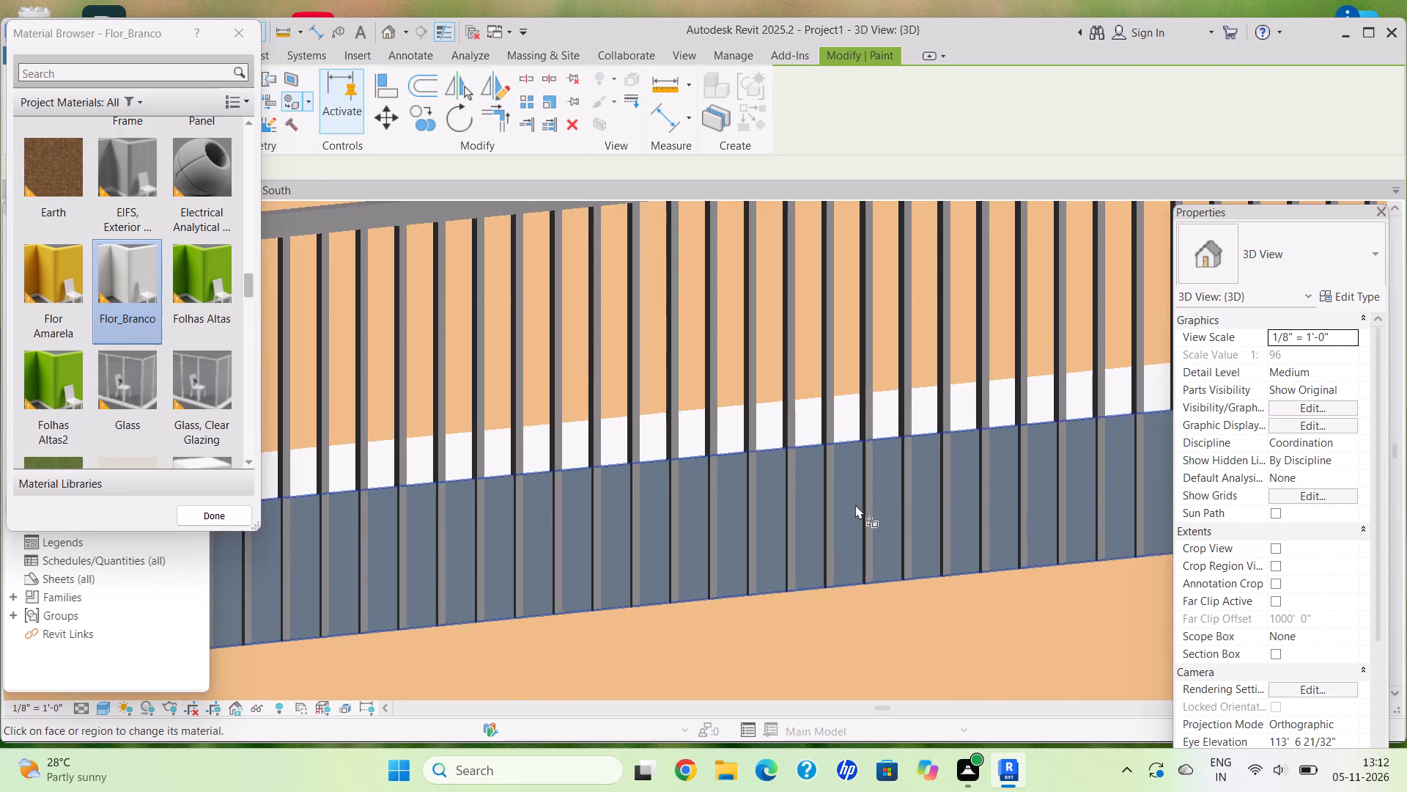
{"action": "left_click", "coordinate": [855, 505]}
Paint the three-window side's edge of the balcony slab directly below the roof with Flor_Branco.
{"action": "scroll", "coordinate": [850, 511], "scroll_direction": "down", "scroll_amount": 10}
{"action": "middle_click_drag", "start_coordinate": [842, 378], "coordinate": [837, 505]}
{"action": "middle_click_drag", "start_coordinate": [813, 384], "coordinate": [821, 533]}
{"action": "scroll", "coordinate": [834, 345], "scroll_direction": "up", "scroll_amount": 3}
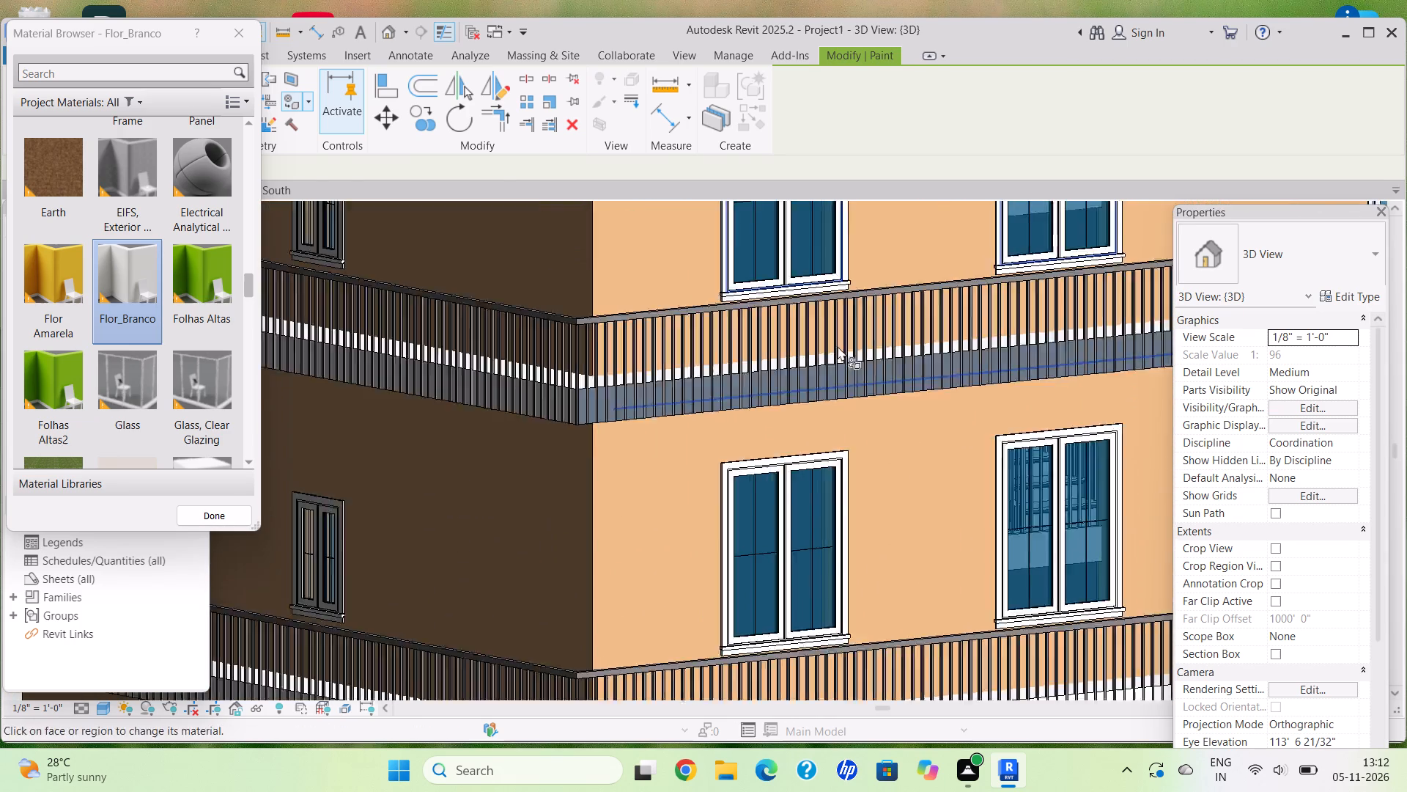
{"action": "scroll", "coordinate": [838, 346], "scroll_direction": "up", "scroll_amount": 11}
{"action": "left_click", "coordinate": [882, 411]}
Paint the topmost roof slab's edge on the three-window side with Flor_Branco.
{"action": "scroll", "coordinate": [878, 433], "scroll_direction": "down", "scroll_amount": 18}
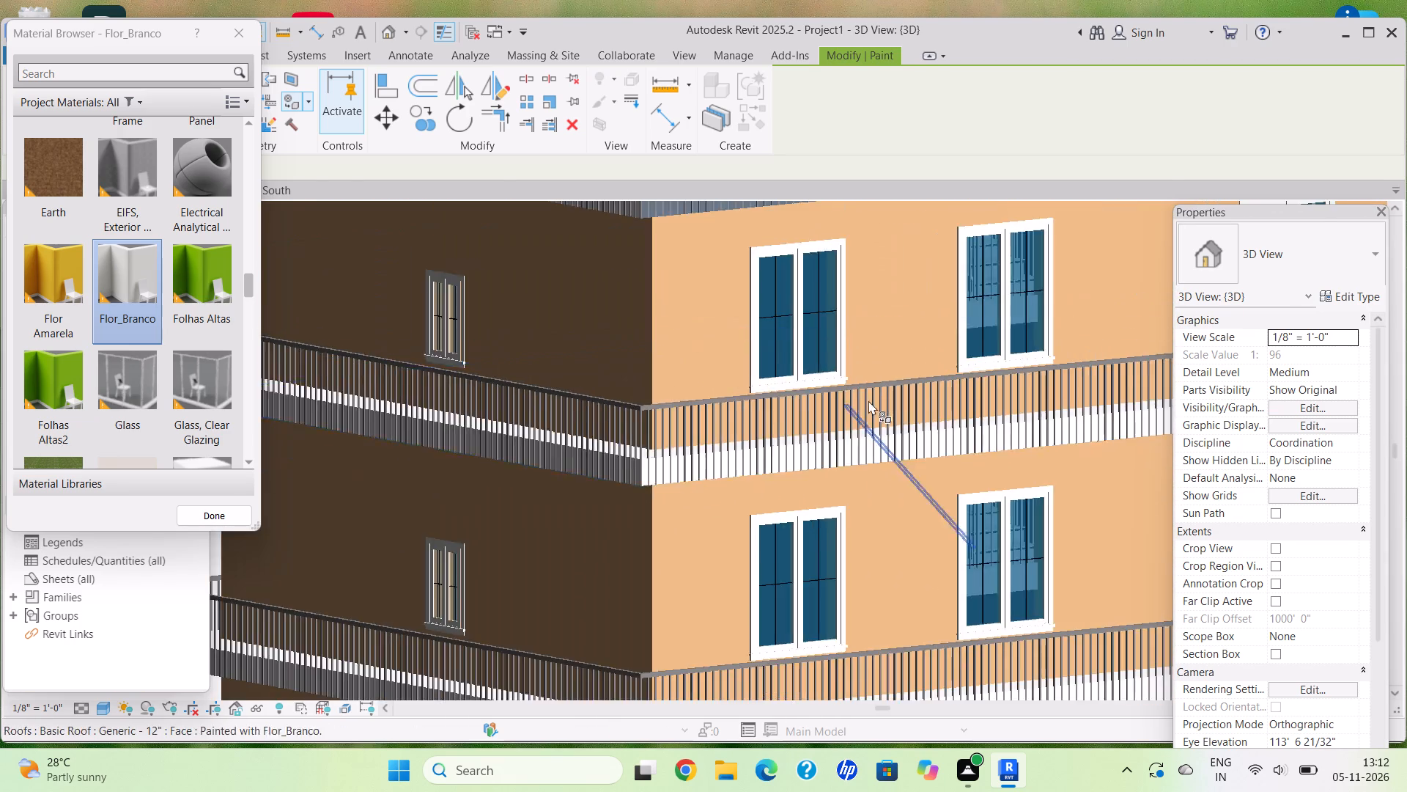
{"action": "scroll", "coordinate": [868, 400], "scroll_direction": "down", "scroll_amount": 3}
{"action": "middle_click_drag", "start_coordinate": [885, 307], "coordinate": [904, 474]}
{"action": "scroll", "coordinate": [933, 421], "scroll_direction": "up", "scroll_amount": 19}
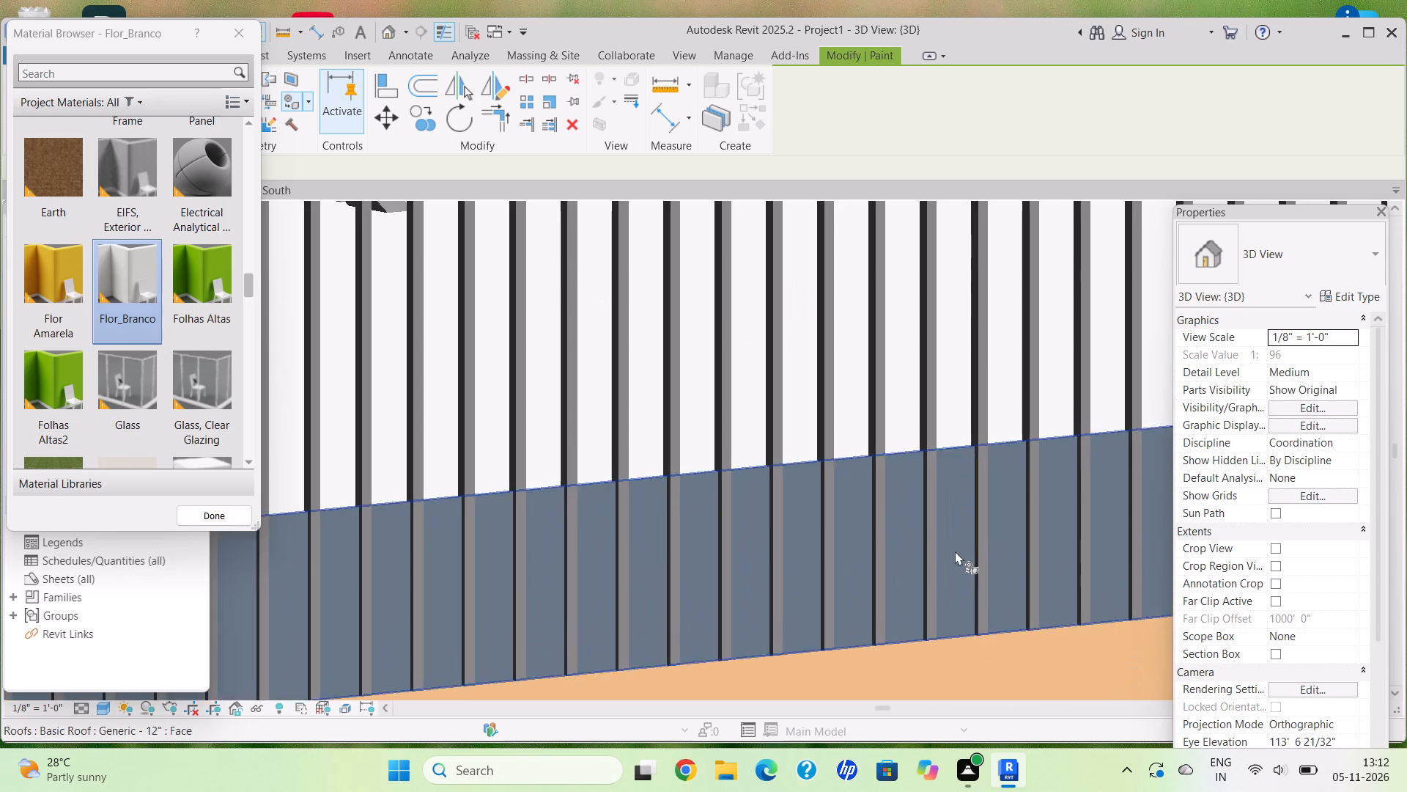
{"action": "left_click", "coordinate": [955, 551]}
Paint the outer face of the boundary wall between the gate and the one-window side's corner with Flor_Branco.
{"action": "scroll", "coordinate": [960, 532], "scroll_direction": "down", "scroll_amount": 2}
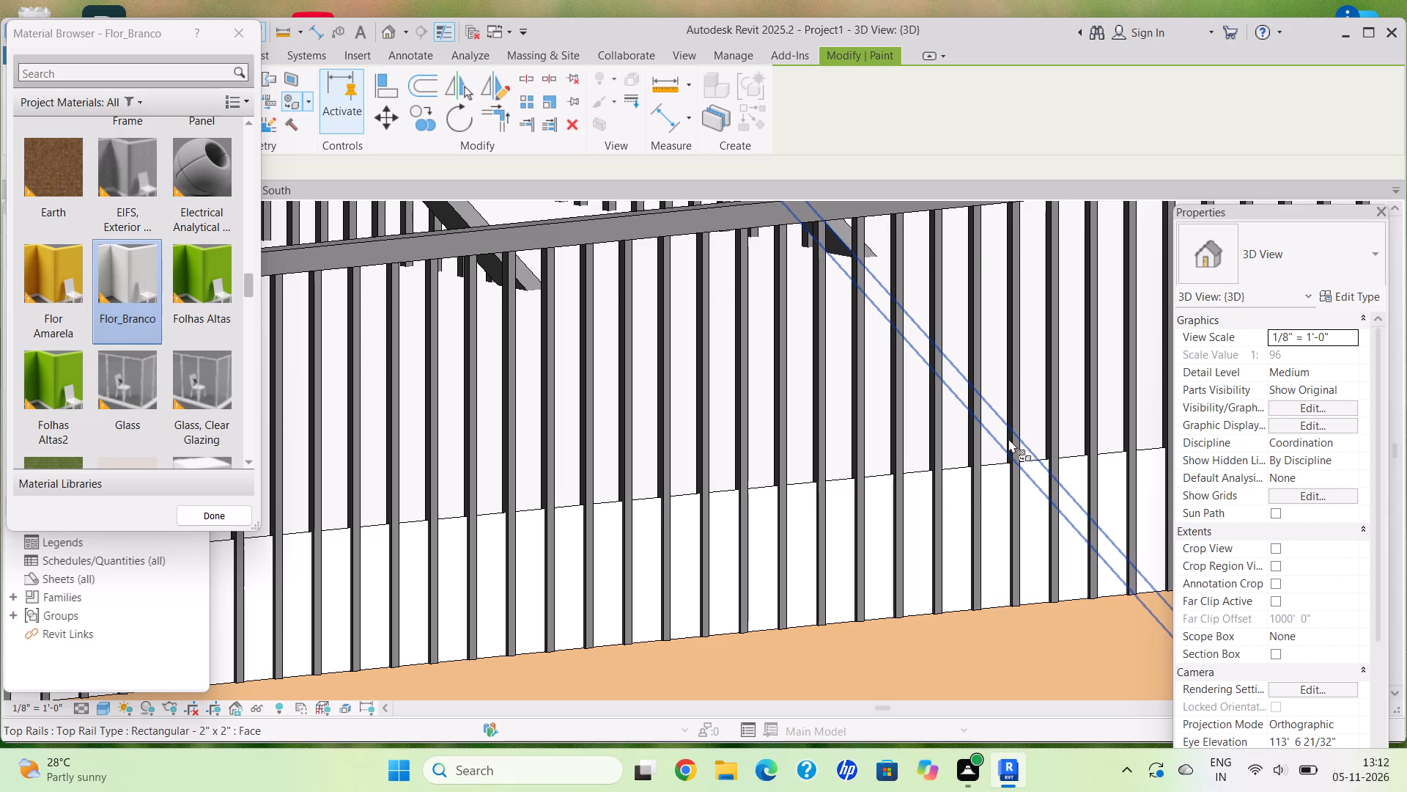
{"action": "scroll", "coordinate": [1008, 547], "scroll_direction": "down", "scroll_amount": 20}
{"action": "scroll", "coordinate": [1008, 547], "scroll_direction": "down", "scroll_amount": 3}
{"action": "middle_click_drag", "start_coordinate": [712, 542], "coordinate": [650, 426]}
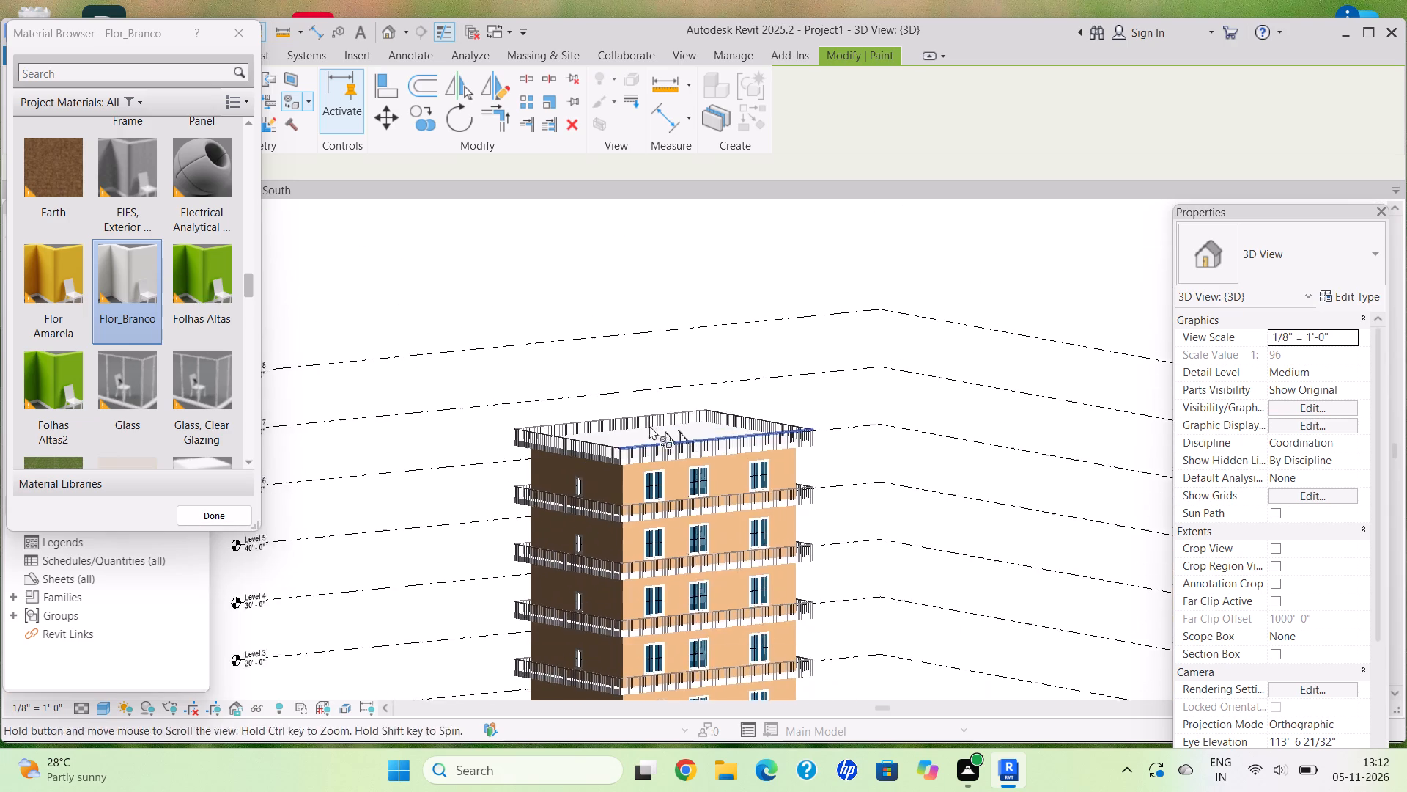
{"action": "middle_click_drag", "start_coordinate": [770, 587], "coordinate": [521, 653], "text": "shift"}
{"action": "scroll", "coordinate": [742, 571], "scroll_direction": "down", "scroll_amount": 5}
{"action": "middle_click_drag", "start_coordinate": [732, 577], "coordinate": [538, 612], "text": "shift"}
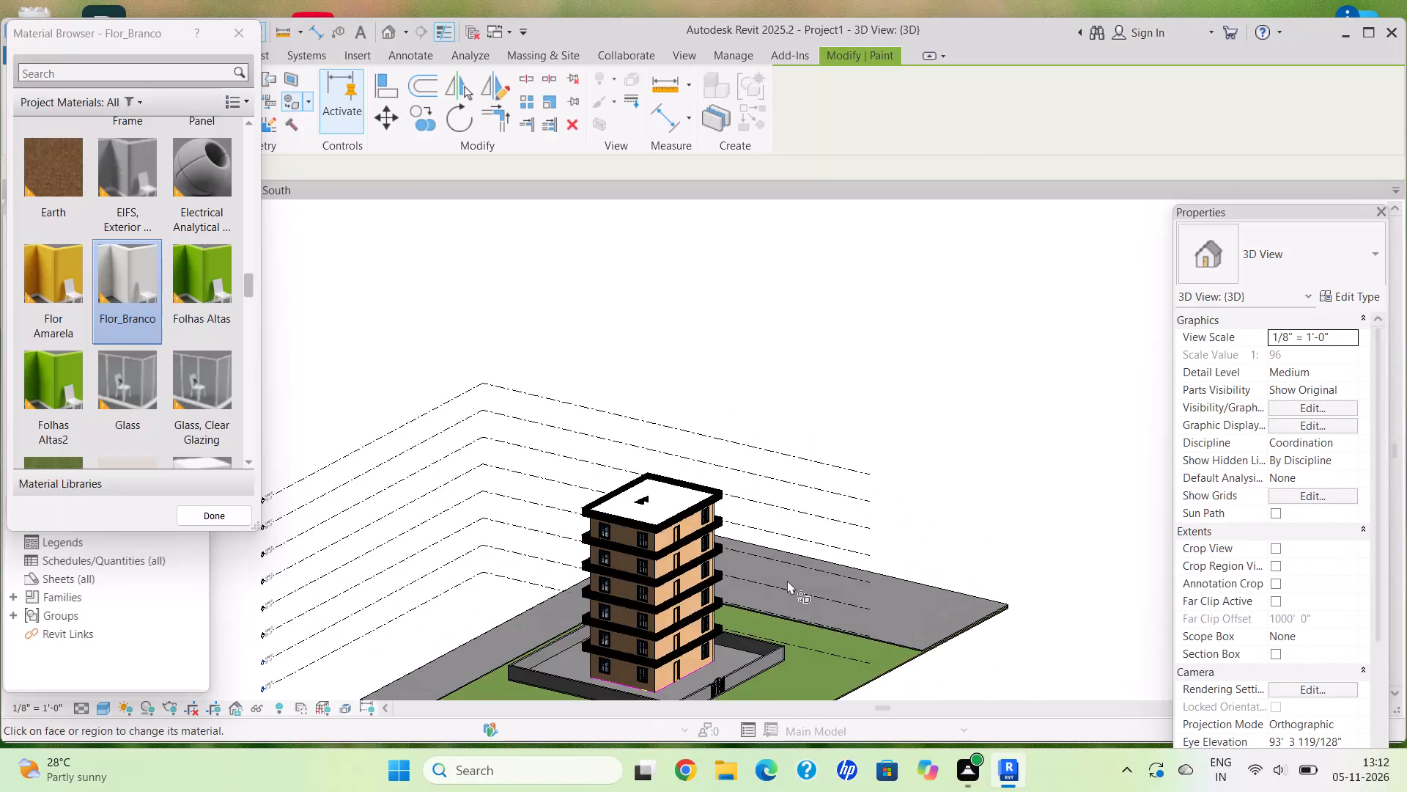
{"action": "middle_click_drag", "start_coordinate": [763, 580], "coordinate": [608, 606], "text": "shift"}
{"action": "middle_click_drag", "start_coordinate": [679, 625], "coordinate": [679, 612], "text": "shift"}
{"action": "middle_click_drag", "start_coordinate": [689, 614], "coordinate": [782, 553]}
{"action": "middle_click_drag", "start_coordinate": [765, 591], "coordinate": [772, 574], "text": "shift"}
{"action": "scroll", "coordinate": [797, 621], "scroll_direction": "up", "scroll_amount": 3}
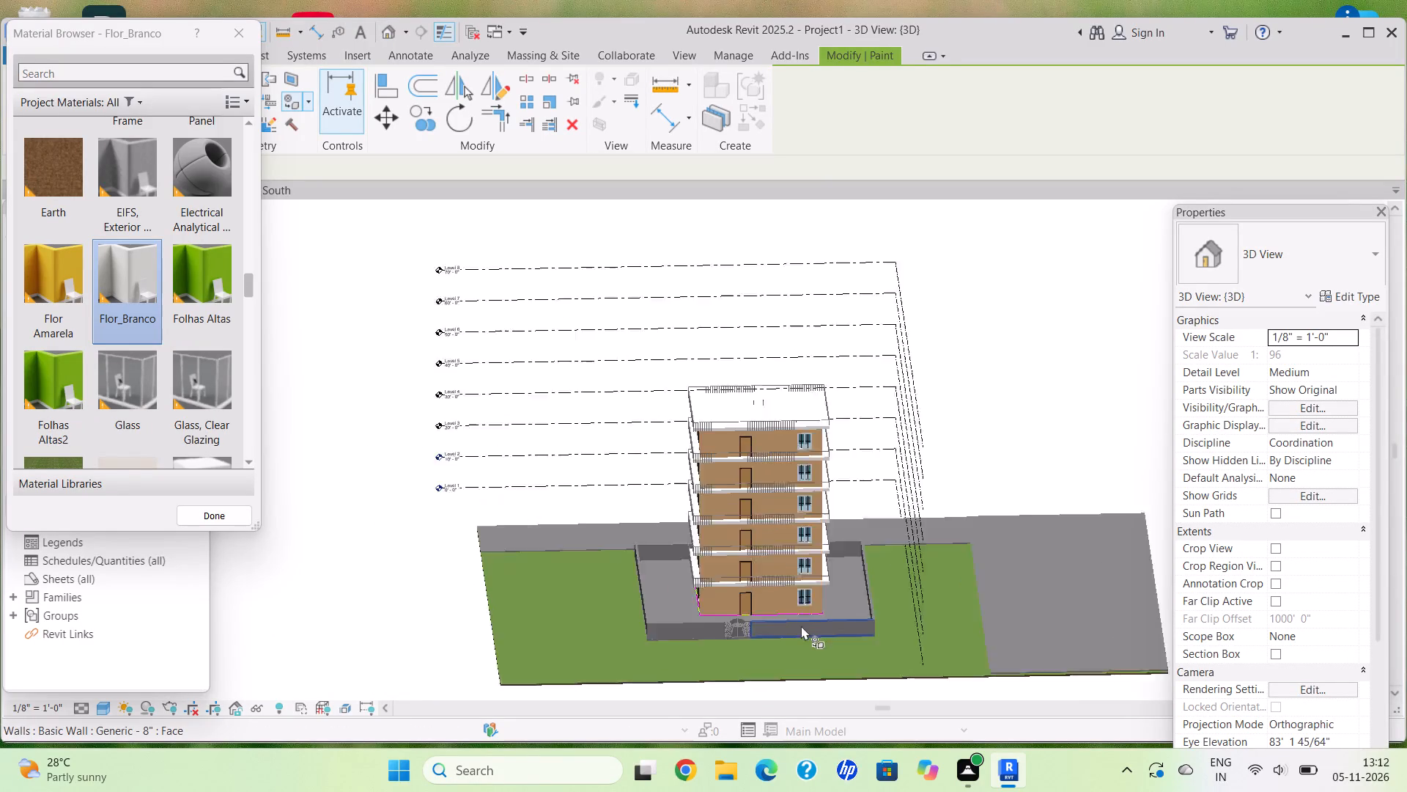
{"action": "scroll", "coordinate": [801, 626], "scroll_direction": "up", "scroll_amount": 7}
{"action": "left_click", "coordinate": [808, 632]}
Paint the outer face of the boundary wall along the building's one-window side with Flor_Branco.
{"action": "scroll", "coordinate": [967, 591], "scroll_direction": "down", "scroll_amount": 6}
{"action": "middle_click_drag", "start_coordinate": [950, 587], "coordinate": [854, 585], "text": "shift"}
{"action": "scroll", "coordinate": [939, 590], "scroll_direction": "up", "scroll_amount": 5}
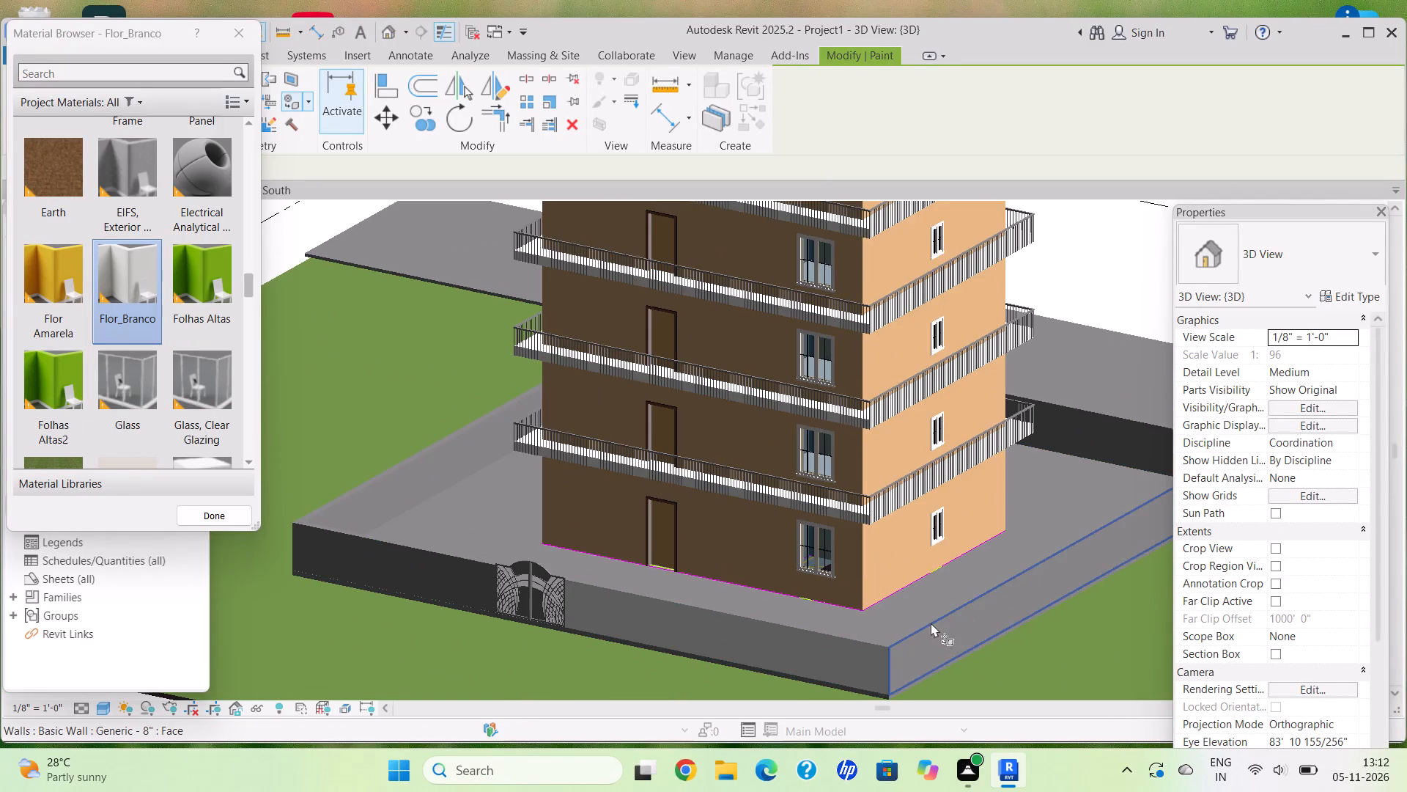
{"action": "left_click", "coordinate": [934, 623]}
Paint the outer face of the boundary wall along the building's three-window side with Flor_Branco.
{"action": "scroll", "coordinate": [1015, 577], "scroll_direction": "down", "scroll_amount": 7}
{"action": "middle_click_drag", "start_coordinate": [1019, 565], "coordinate": [731, 580], "text": "shift"}
{"action": "scroll", "coordinate": [756, 583], "scroll_direction": "up", "scroll_amount": 1, "text": "shift"}
{"action": "scroll", "coordinate": [1009, 644], "scroll_direction": "up", "scroll_amount": 7}
{"action": "scroll", "coordinate": [917, 638], "scroll_direction": "down", "scroll_amount": 1}
{"action": "scroll", "coordinate": [917, 638], "scroll_direction": "up", "scroll_amount": 2}
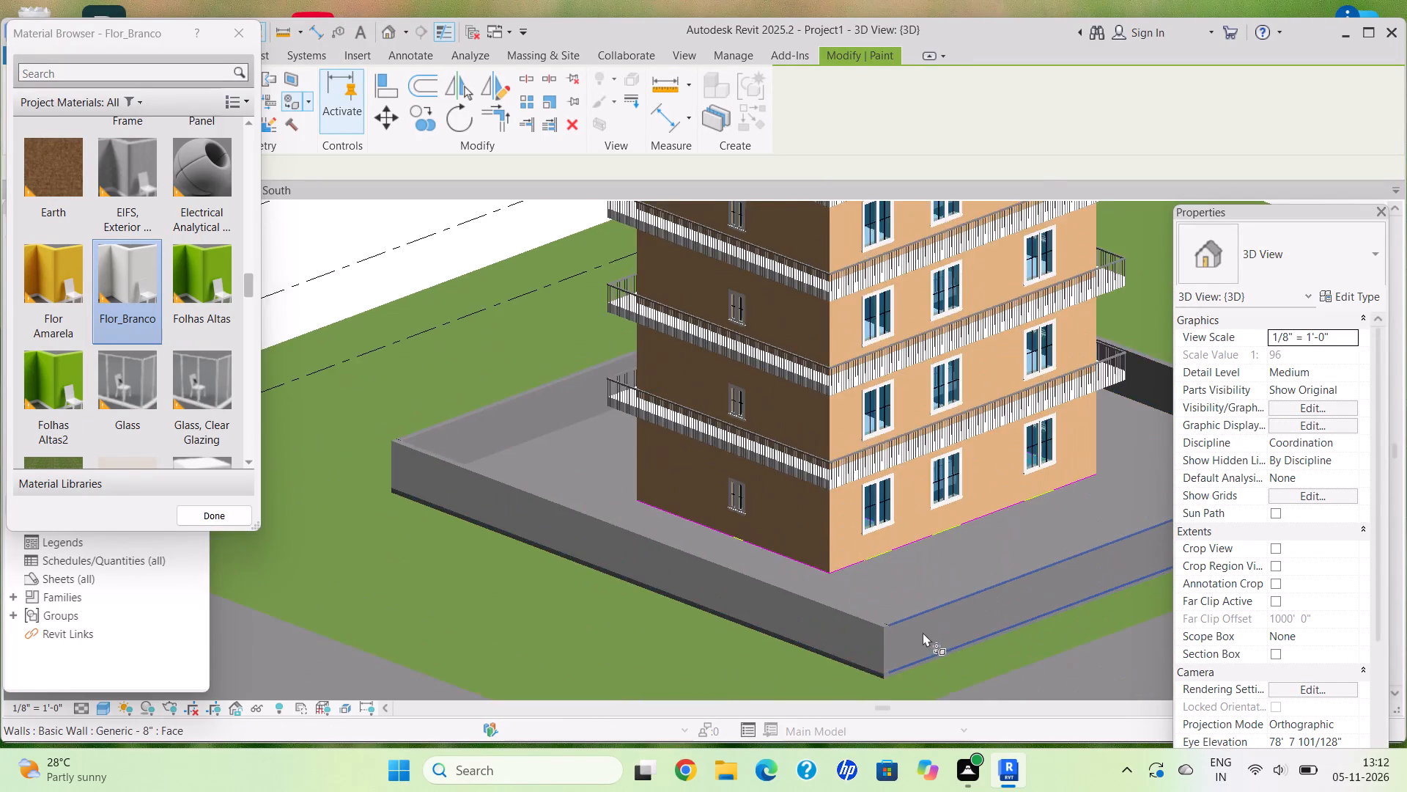
{"action": "left_click", "coordinate": [923, 632]}
Paint the outer face of the boundary wall along the building's two-window side with Flor_Branco.
{"action": "scroll", "coordinate": [983, 510], "scroll_direction": "down", "scroll_amount": 12}
{"action": "middle_click_drag", "start_coordinate": [954, 518], "coordinate": [711, 533]}
{"action": "scroll", "coordinate": [945, 520], "scroll_direction": "up", "scroll_amount": 1, "text": "shift"}
{"action": "scroll", "coordinate": [944, 549], "scroll_direction": "up", "scroll_amount": 3}
{"action": "scroll", "coordinate": [945, 547], "scroll_direction": "down", "scroll_amount": 1}
{"action": "scroll", "coordinate": [945, 547], "scroll_direction": "up", "scroll_amount": 7}
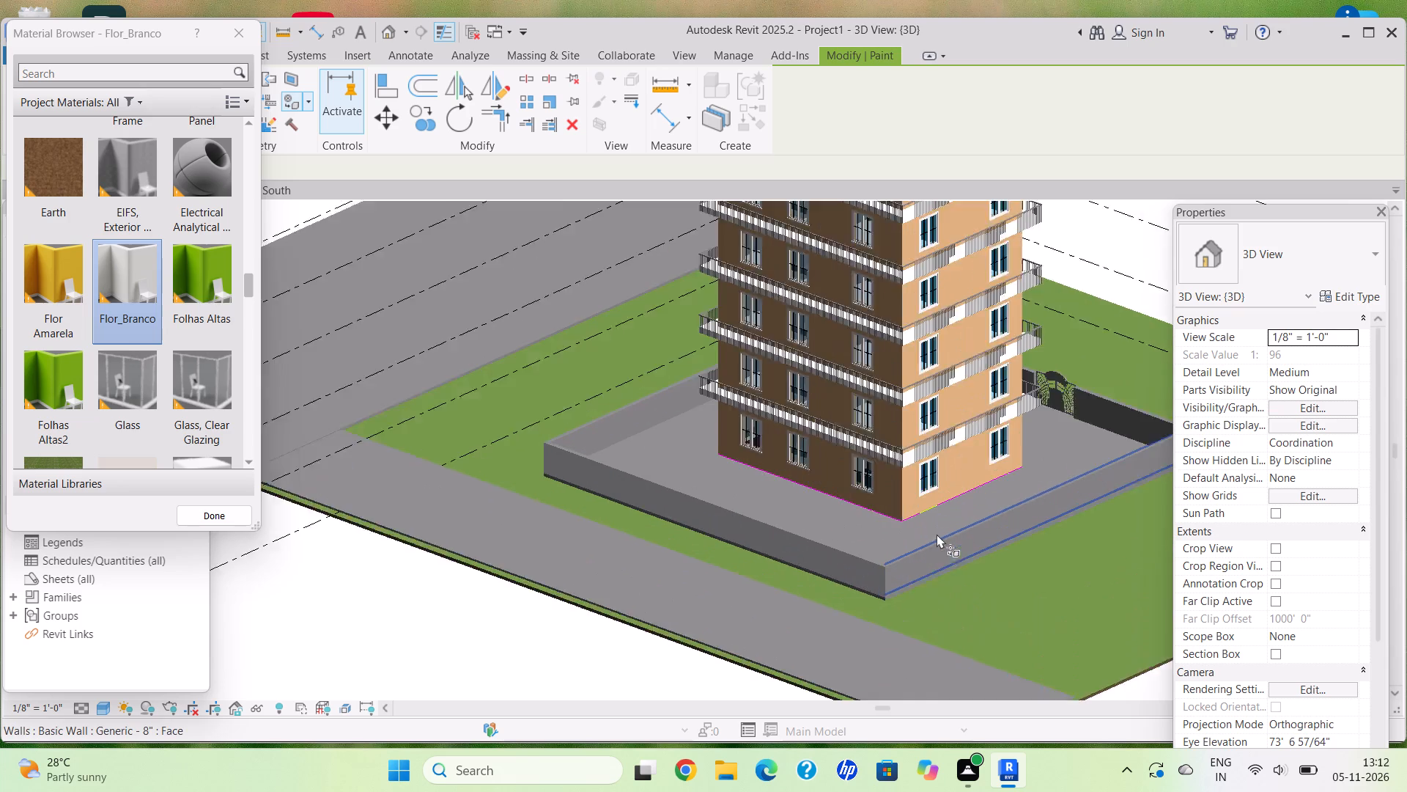
{"action": "scroll", "coordinate": [937, 534], "scroll_direction": "up", "scroll_amount": 1}
{"action": "left_click", "coordinate": [935, 568]}
Paint the outer face of the remaining gate-side boundary wall segment, next to the two-window side's corner, with Flor_Branco.
{"action": "scroll", "coordinate": [972, 535], "scroll_direction": "down", "scroll_amount": 6}
{"action": "middle_click_drag", "start_coordinate": [1049, 475], "coordinate": [700, 502], "text": "shift"}
{"action": "scroll", "coordinate": [814, 543], "scroll_direction": "up", "scroll_amount": 13}
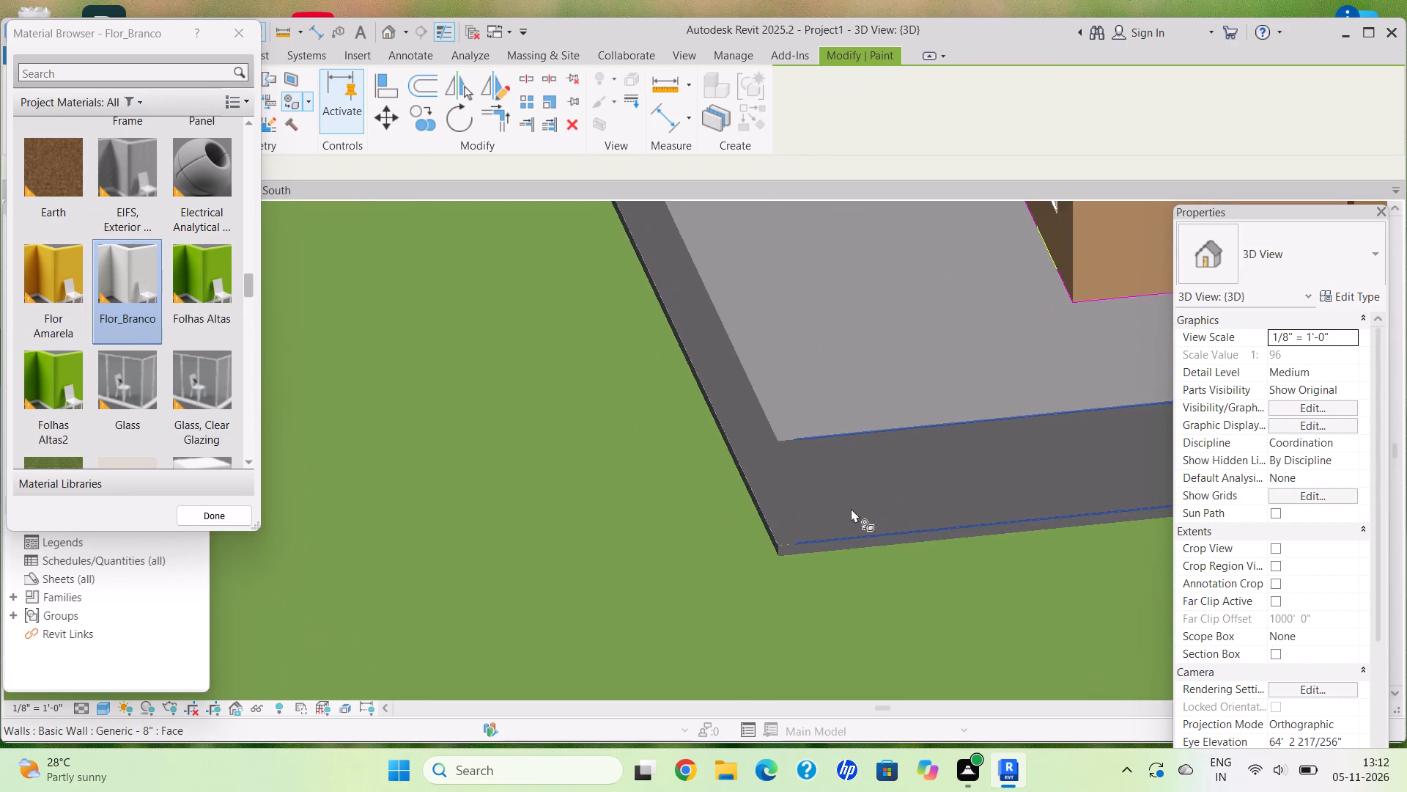
{"action": "left_click", "coordinate": [854, 503]}
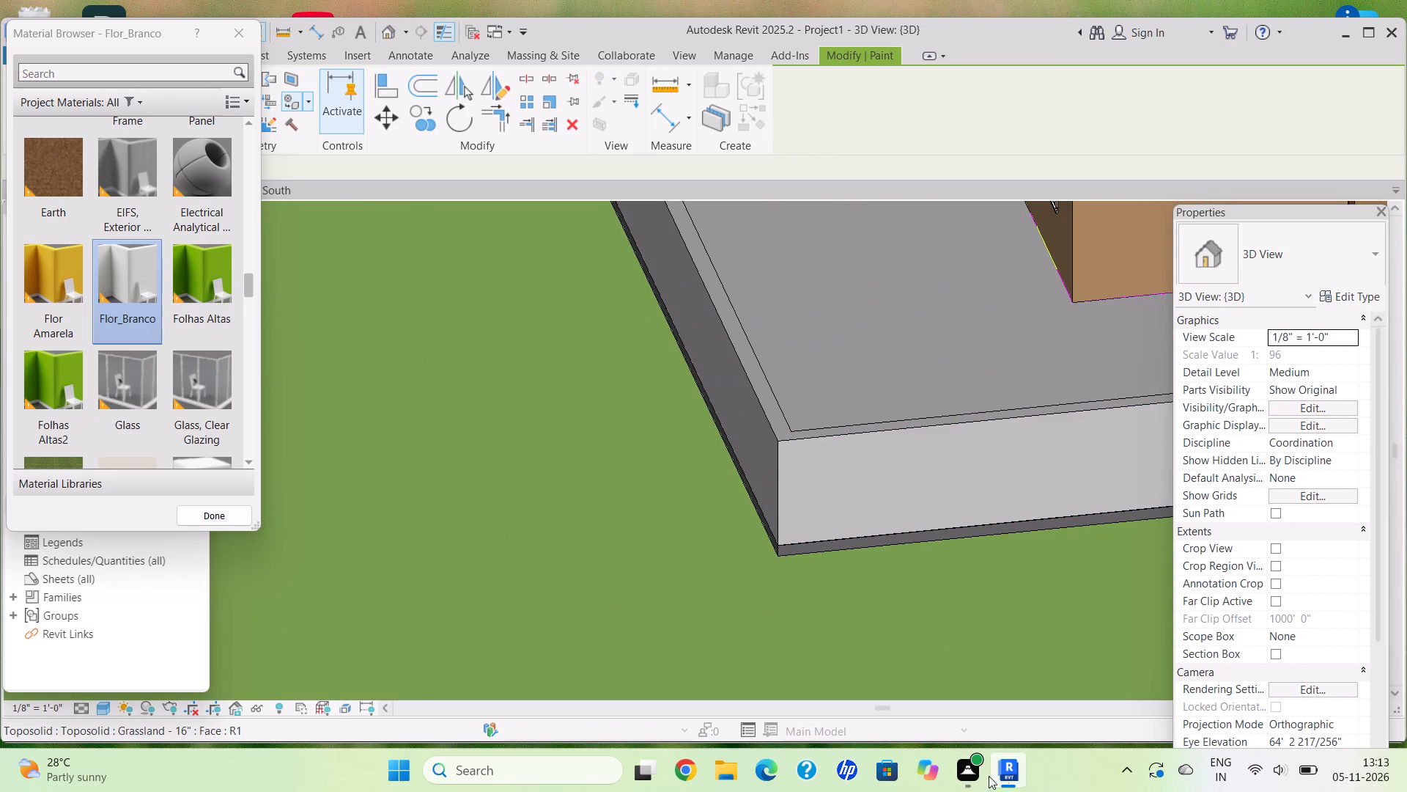
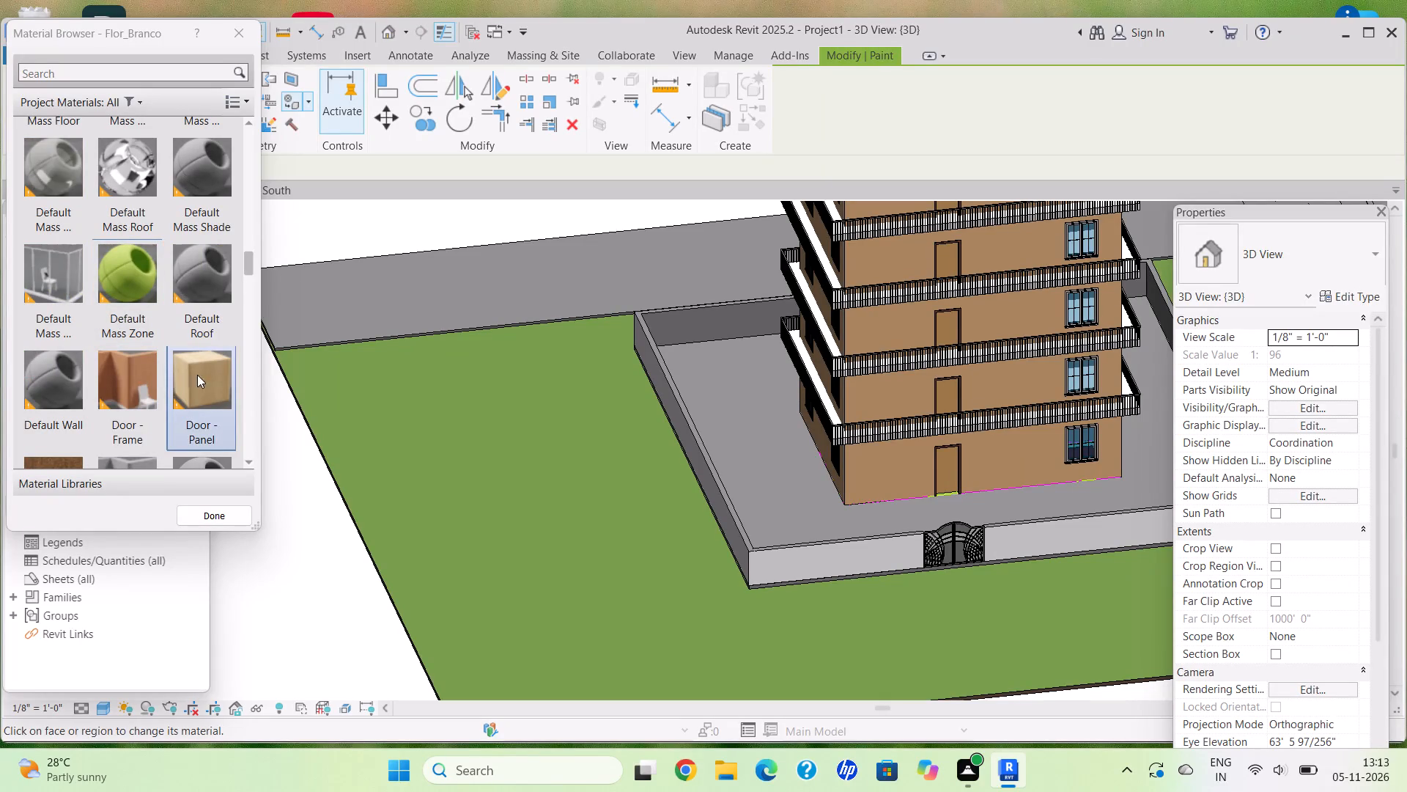
Paint the top face of the courtyard floor inside the boundary wall with Wood Planks.
{"action": "scroll", "coordinate": [149, 379], "scroll_direction": "up", "scroll_amount": 1}
{"action": "scroll", "coordinate": [149, 381], "scroll_direction": "down", "scroll_amount": 12}
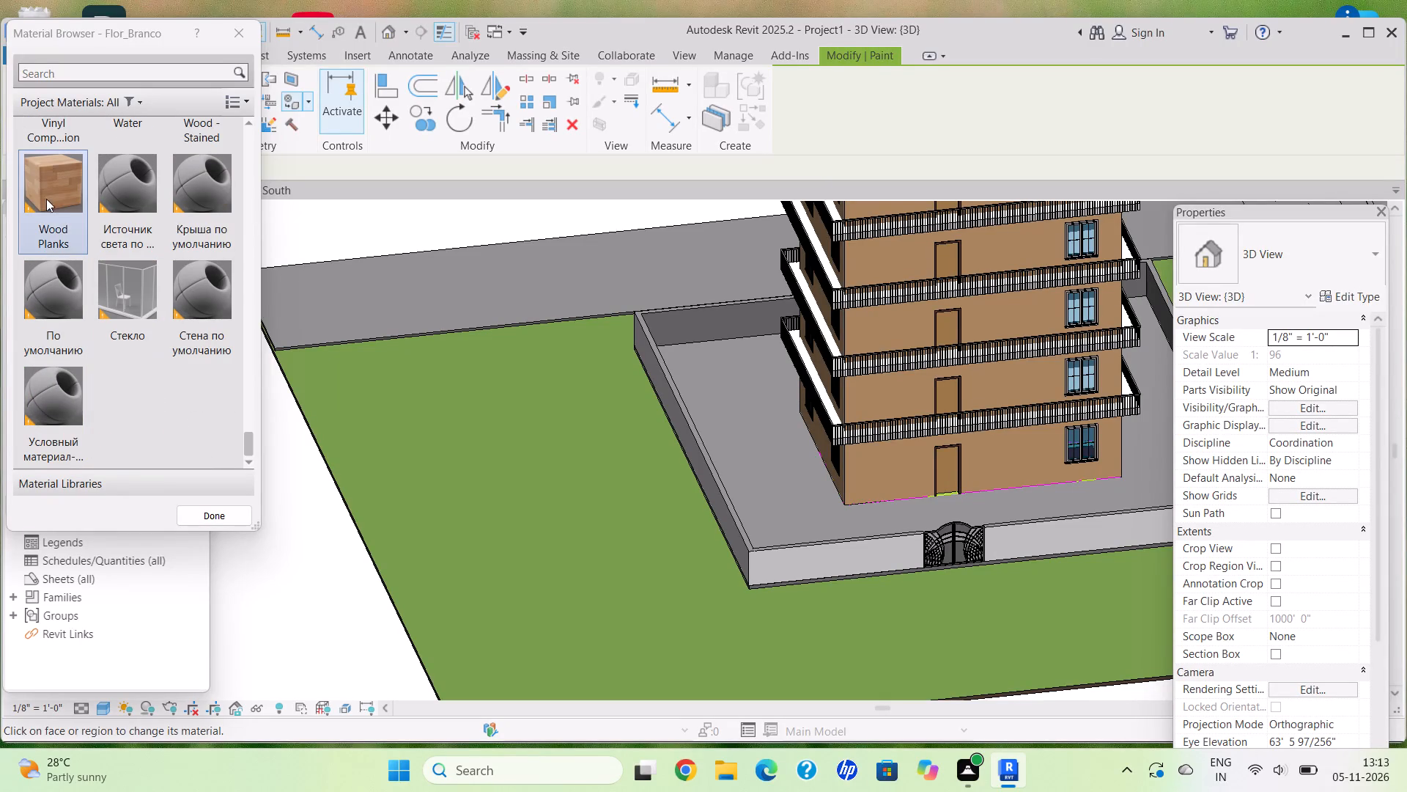
{"action": "left_click", "coordinate": [59, 196]}
{"action": "scroll", "coordinate": [789, 484], "scroll_direction": "up", "scroll_amount": 6}
{"action": "left_click", "coordinate": [785, 485]}
Paint the inner face of the boundary wall along the building's two-window side with Wood Planks.
{"action": "scroll", "coordinate": [696, 540], "scroll_direction": "down", "scroll_amount": 9}
{"action": "middle_click_drag", "start_coordinate": [717, 562], "coordinate": [651, 543], "text": "shift"}
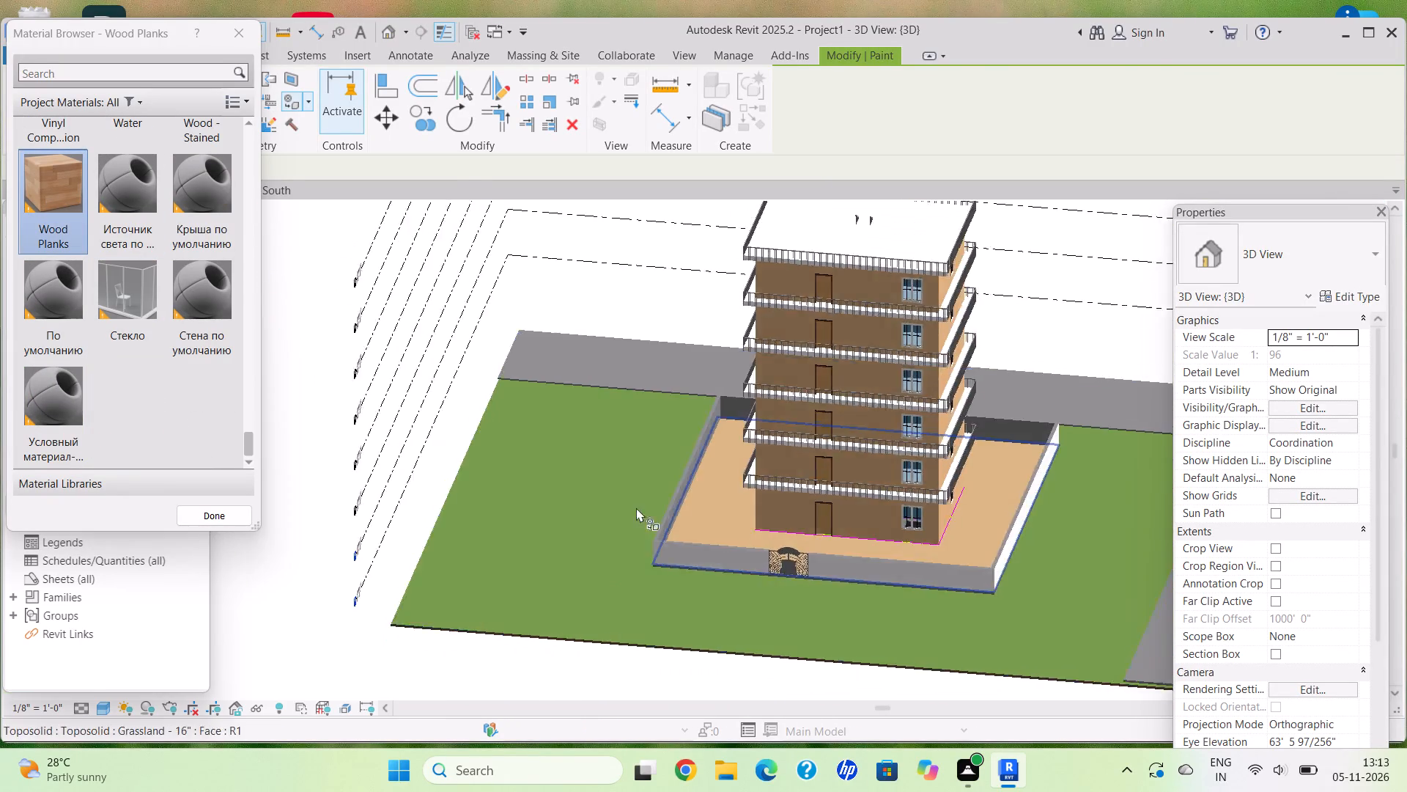
{"action": "scroll", "coordinate": [674, 494], "scroll_direction": "up", "scroll_amount": 7}
{"action": "scroll", "coordinate": [685, 512], "scroll_direction": "down", "scroll_amount": 1}
{"action": "scroll", "coordinate": [684, 512], "scroll_direction": "up", "scroll_amount": 8}
{"action": "left_click", "coordinate": [657, 534]}
Paint the inner face of the boundary wall along the building's three-window side with Wood Planks.
{"action": "scroll", "coordinate": [664, 531], "scroll_direction": "down", "scroll_amount": 12}
{"action": "middle_click_drag", "start_coordinate": [730, 298], "coordinate": [731, 296], "text": "shift"}
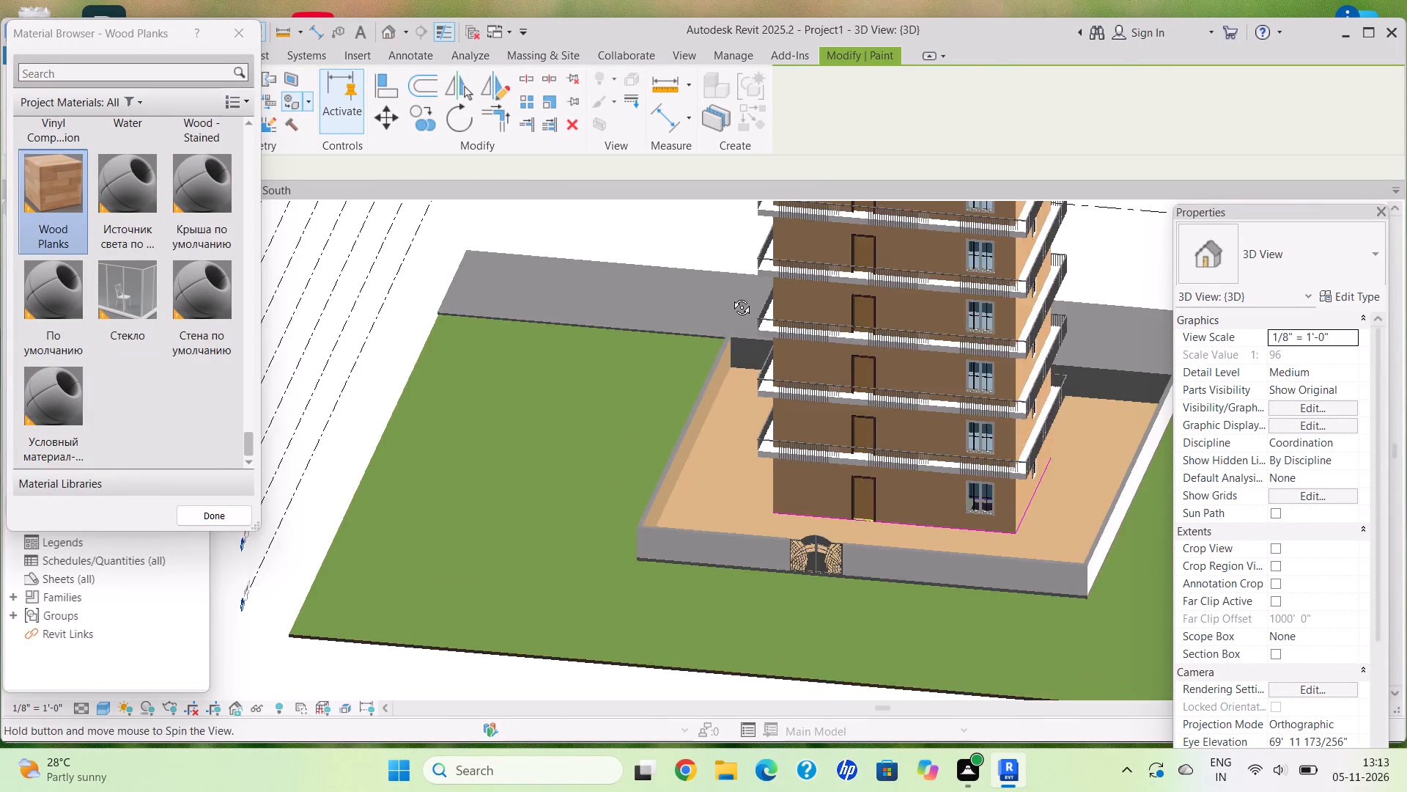
{"action": "middle_click_drag", "start_coordinate": [731, 296], "coordinate": [972, 332], "text": "shift"}
{"action": "scroll", "coordinate": [589, 529], "scroll_direction": "up", "scroll_amount": 12}
{"action": "left_click", "coordinate": [594, 528]}
Paint the inner face of the boundary wall along the building's one-window side with Wood Planks.
{"action": "scroll", "coordinate": [610, 517], "scroll_direction": "down", "scroll_amount": 6}
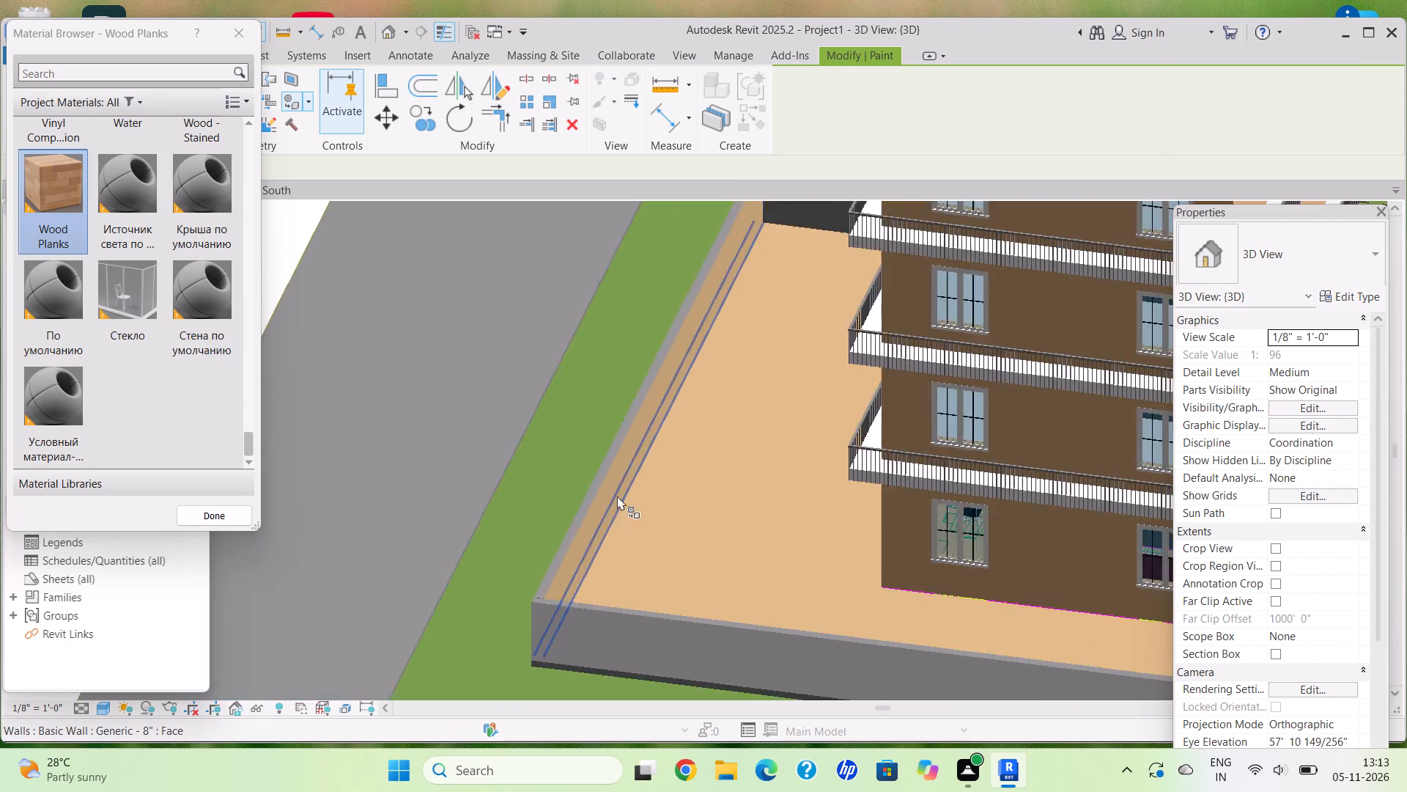
{"action": "scroll", "coordinate": [617, 496], "scroll_direction": "down", "scroll_amount": 6}
{"action": "scroll", "coordinate": [638, 426], "scroll_direction": "down", "scroll_amount": 2}
{"action": "middle_click_drag", "start_coordinate": [657, 420], "coordinate": [858, 488], "text": "shift"}
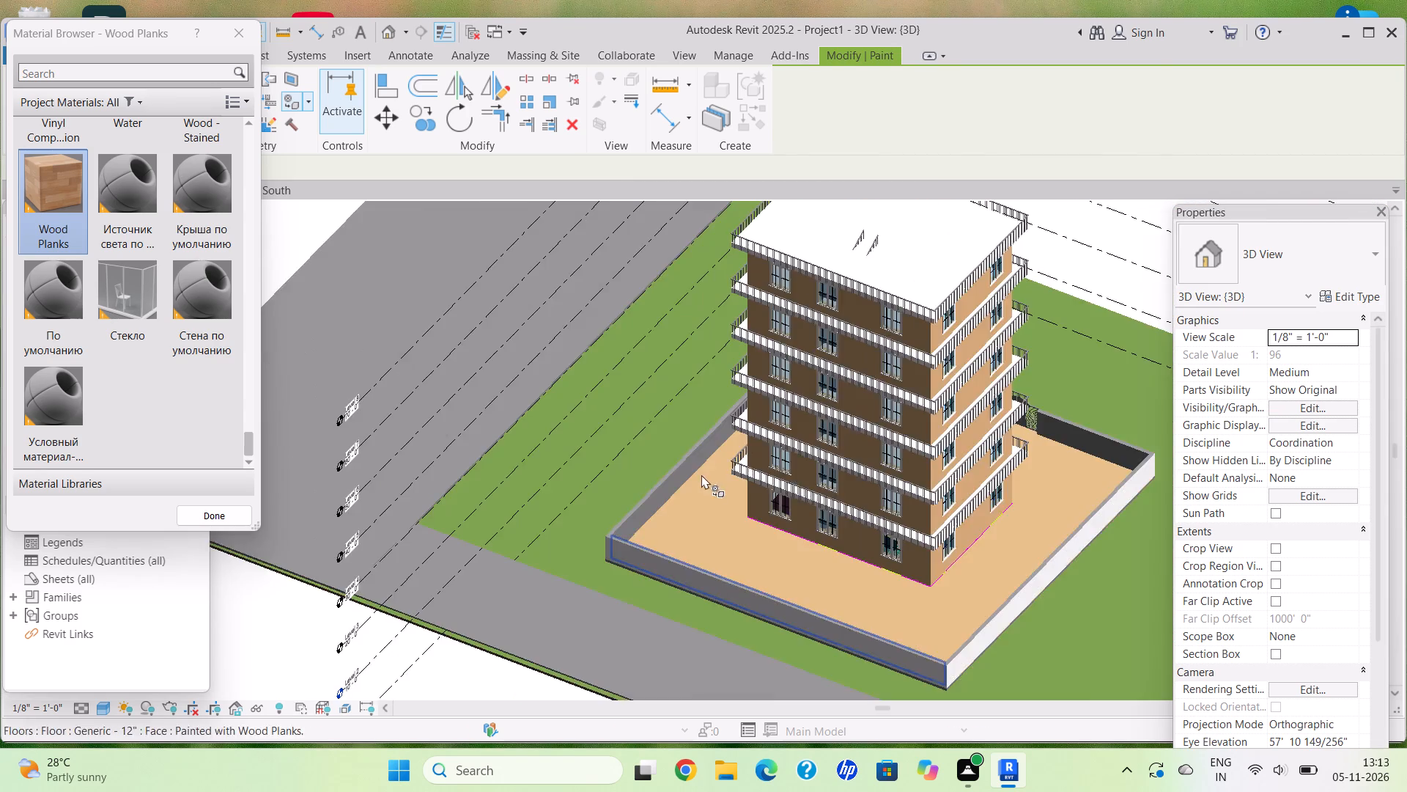
{"action": "scroll", "coordinate": [699, 473], "scroll_direction": "up", "scroll_amount": 11}
{"action": "scroll", "coordinate": [662, 556], "scroll_direction": "up", "scroll_amount": 6}
{"action": "left_click", "coordinate": [662, 556]}
Paint the inner face of the gate-side boundary wall, at the one-window side's corner, with Wood Planks.
{"action": "scroll", "coordinate": [635, 546], "scroll_direction": "down", "scroll_amount": 19}
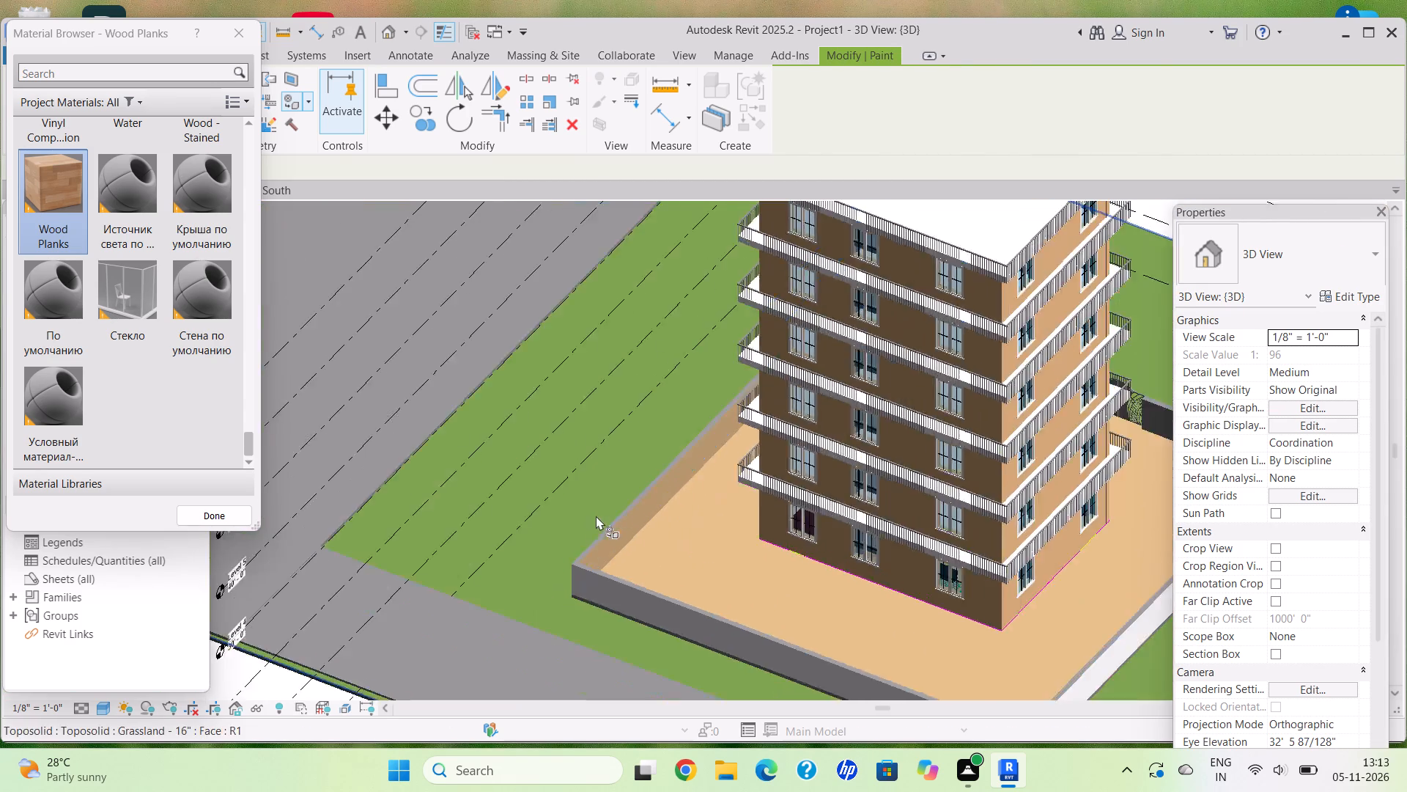
{"action": "scroll", "coordinate": [587, 477], "scroll_direction": "up", "scroll_amount": 1}
{"action": "middle_click_drag", "start_coordinate": [612, 439], "coordinate": [830, 459]}
{"action": "scroll", "coordinate": [583, 480], "scroll_direction": "up", "scroll_amount": 13}
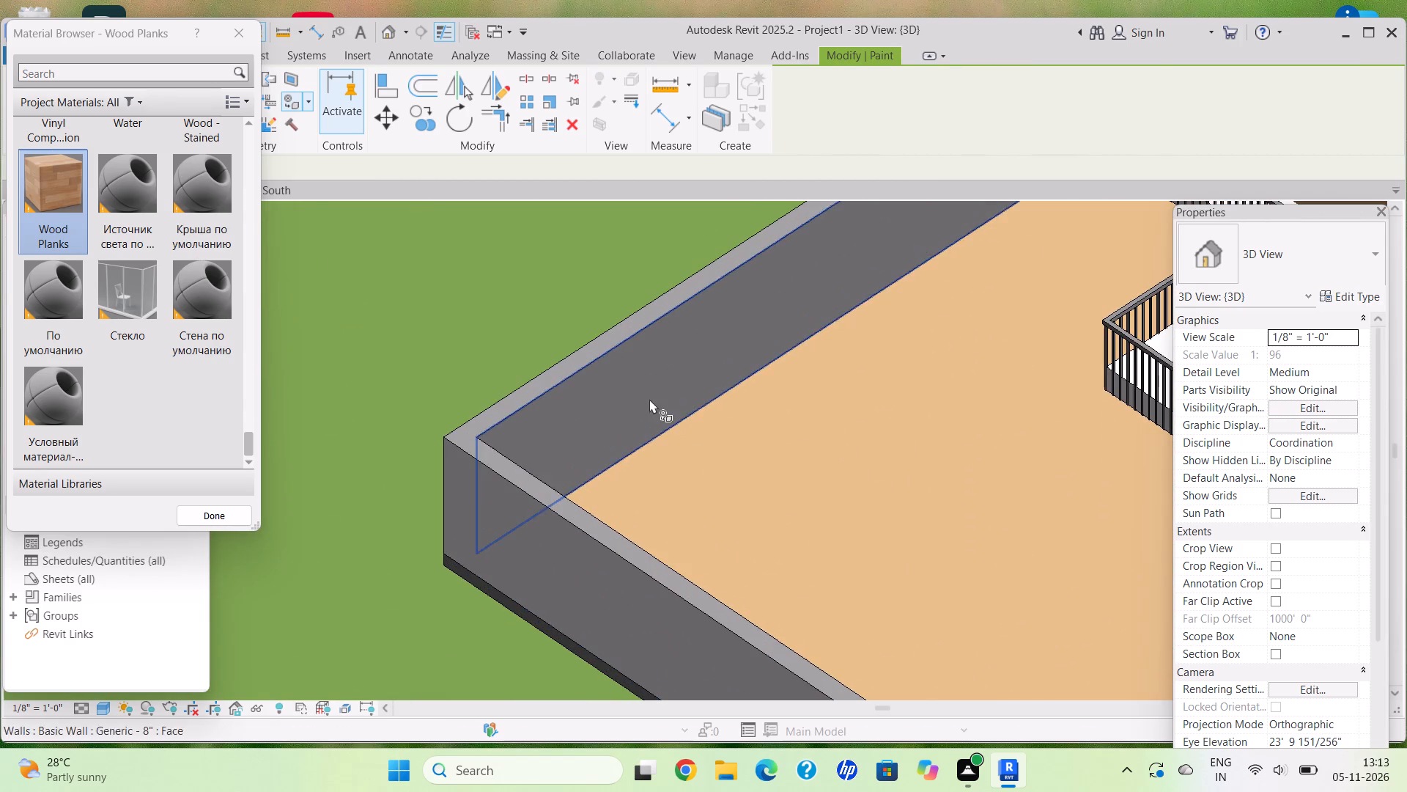
{"action": "left_click", "coordinate": [649, 399]}
Choose Oak Flooring as the paint material.
{"action": "scroll", "coordinate": [638, 436], "scroll_direction": "down", "scroll_amount": 11}
{"action": "middle_click_drag", "start_coordinate": [611, 450], "coordinate": [872, 423], "text": "shift"}
{"action": "scroll", "coordinate": [584, 403], "scroll_direction": "up", "scroll_amount": 5}
{"action": "scroll", "coordinate": [605, 430], "scroll_direction": "down", "scroll_amount": 7}
{"action": "middle_click_drag", "start_coordinate": [725, 370], "coordinate": [829, 380], "text": "shift"}
{"action": "scroll", "coordinate": [830, 457], "scroll_direction": "down", "scroll_amount": 6}
{"action": "middle_click_drag", "start_coordinate": [687, 439], "coordinate": [758, 280]}
{"action": "scroll", "coordinate": [780, 397], "scroll_direction": "up", "scroll_amount": 4}
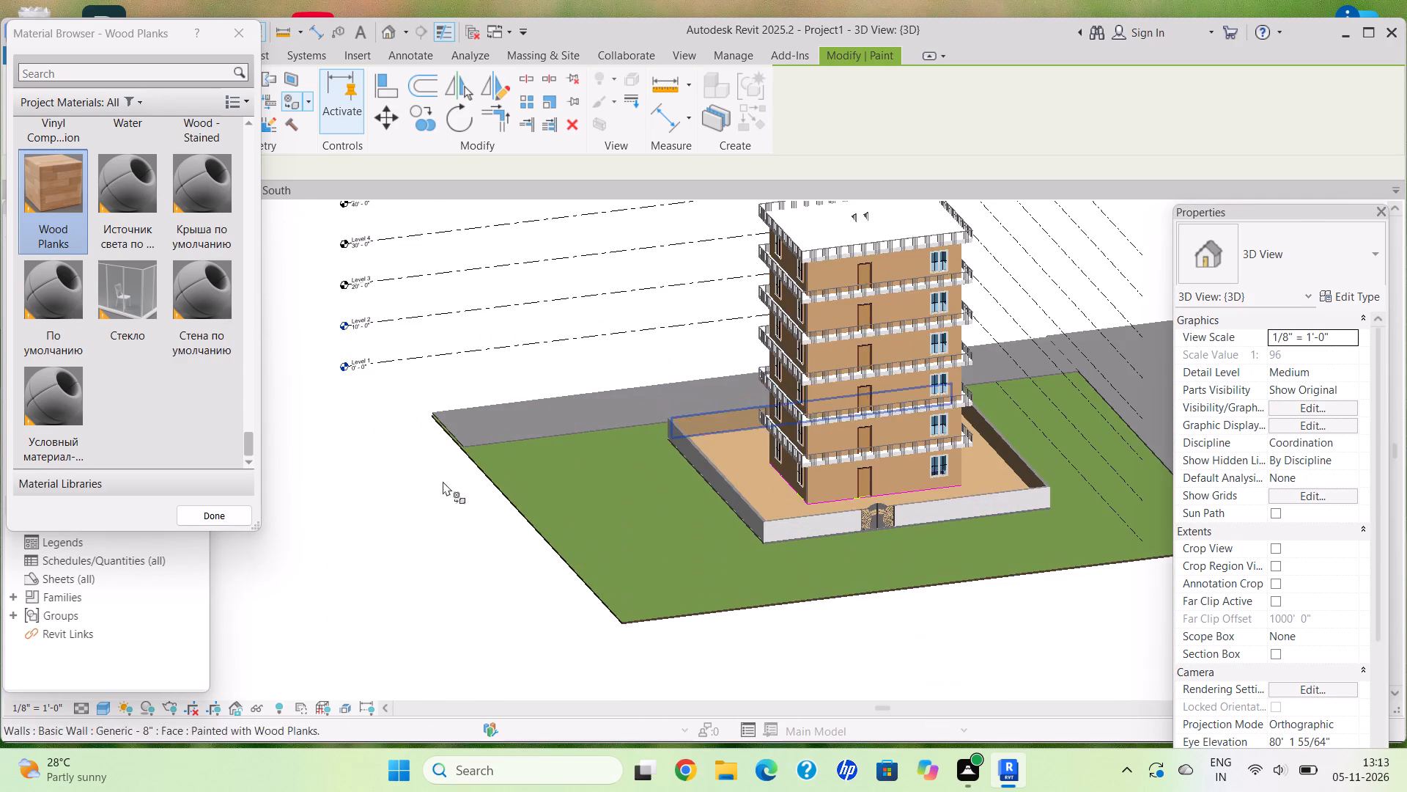
{"action": "scroll", "coordinate": [135, 384], "scroll_direction": "down", "scroll_amount": 5}
{"action": "scroll", "coordinate": [124, 311], "scroll_direction": "up", "scroll_amount": 3}
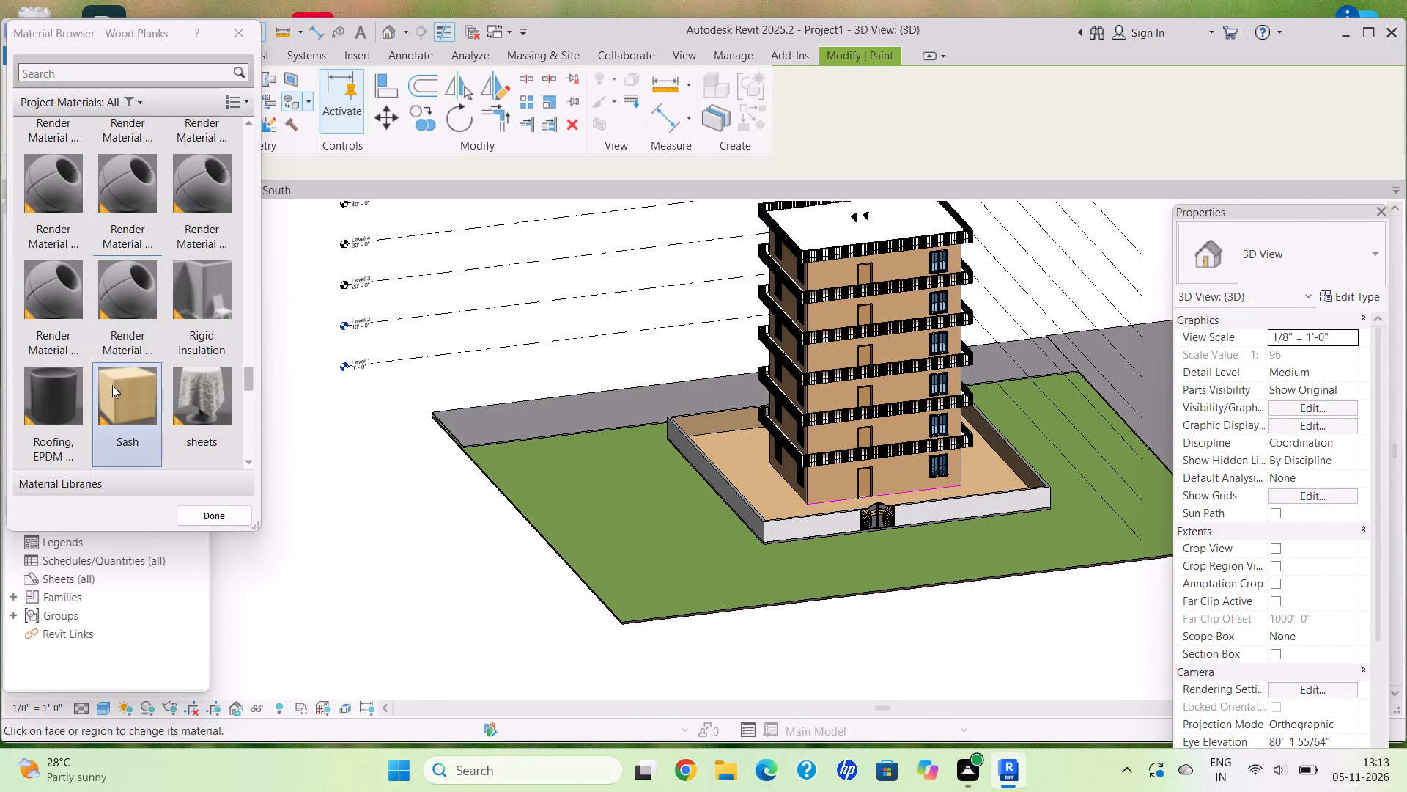
{"action": "scroll", "coordinate": [125, 386], "scroll_direction": "up", "scroll_amount": 3}
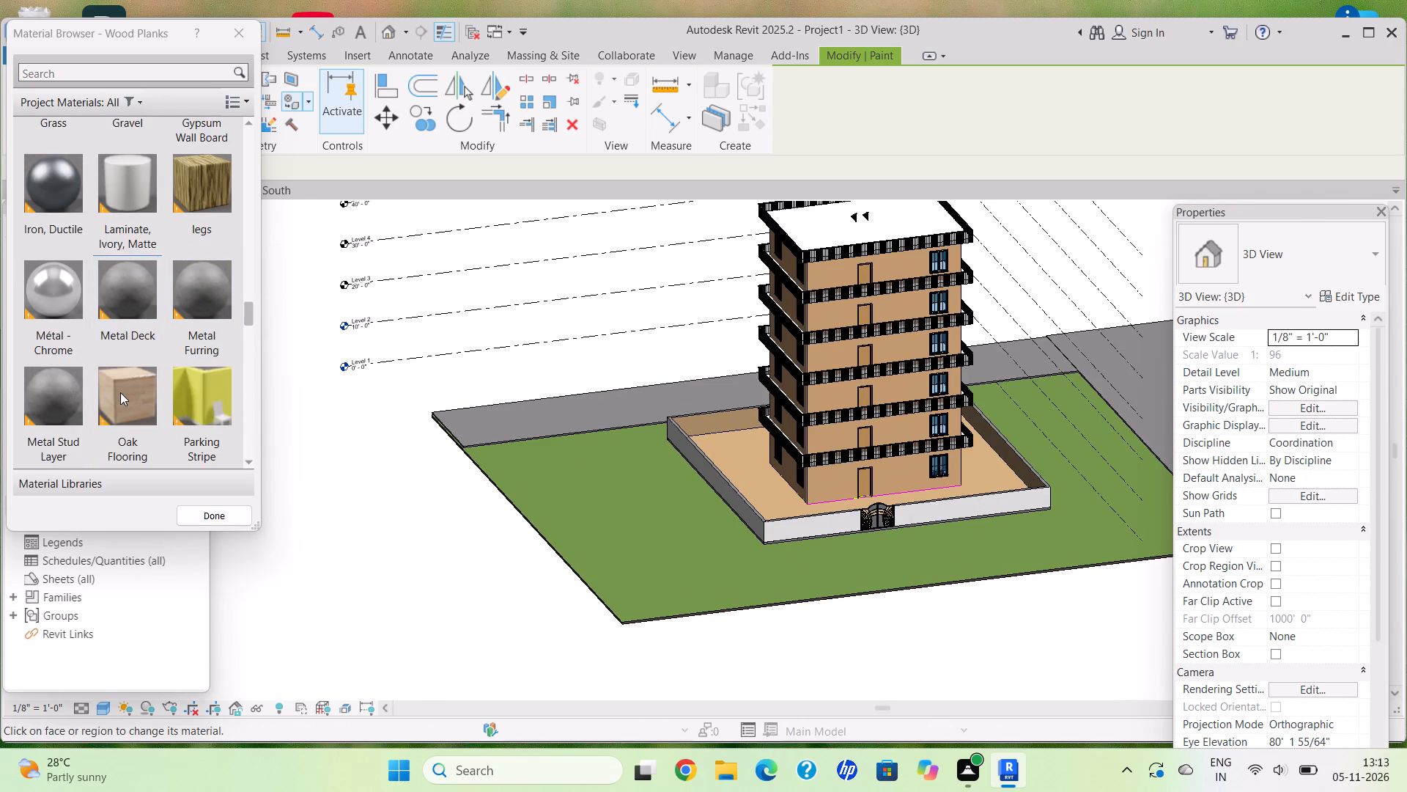
{"action": "left_click", "coordinate": [120, 393]}
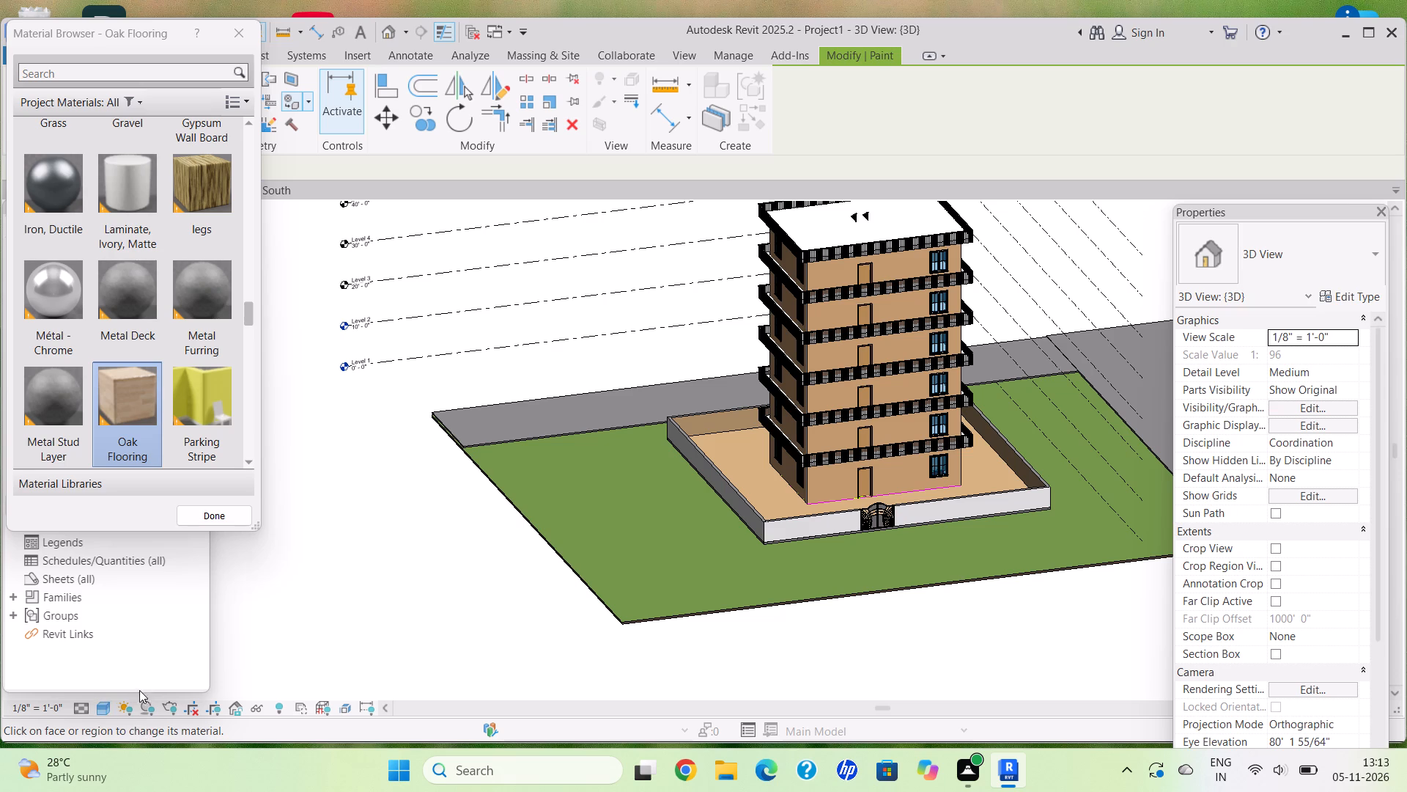
Switch the 3D view to the Realistic visual style.
{"action": "left_click", "coordinate": [107, 709]}
{"action": "left_click", "coordinate": [123, 694]}
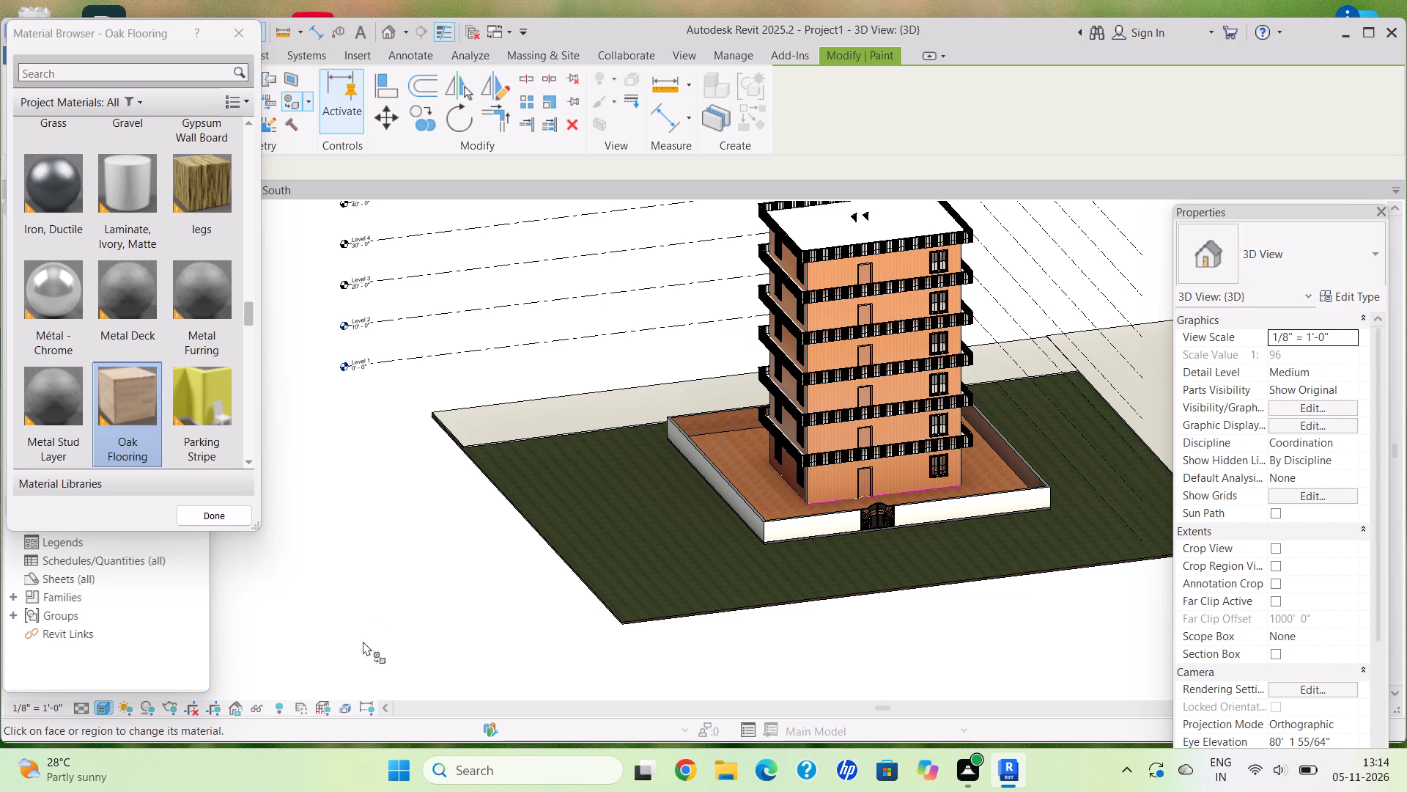
Paint the top faces of the two-window-side boundary wall and the adjoining gate-side wall segment with Oak Flooring.
{"action": "middle_click_drag", "start_coordinate": [660, 606], "coordinate": [501, 664]}
{"action": "scroll", "coordinate": [651, 622], "scroll_direction": "up", "scroll_amount": 1}
{"action": "scroll", "coordinate": [651, 622], "scroll_direction": "down", "scroll_amount": 1}
{"action": "scroll", "coordinate": [651, 622], "scroll_direction": "up", "scroll_amount": 1}
{"action": "scroll", "coordinate": [651, 622], "scroll_direction": "down", "scroll_amount": 1}
{"action": "scroll", "coordinate": [651, 622], "scroll_direction": "up", "scroll_amount": 5}
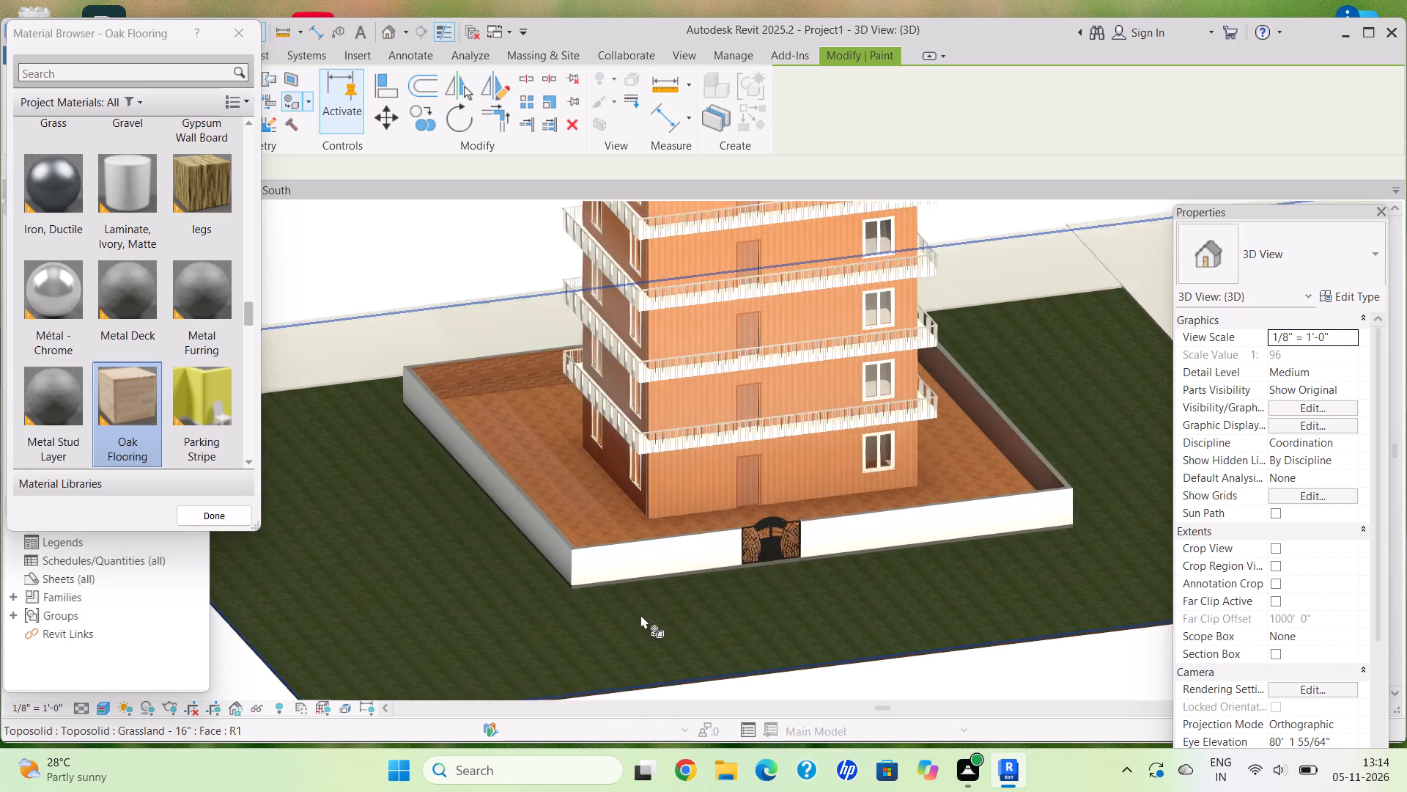
{"action": "left_click", "coordinate": [136, 409]}
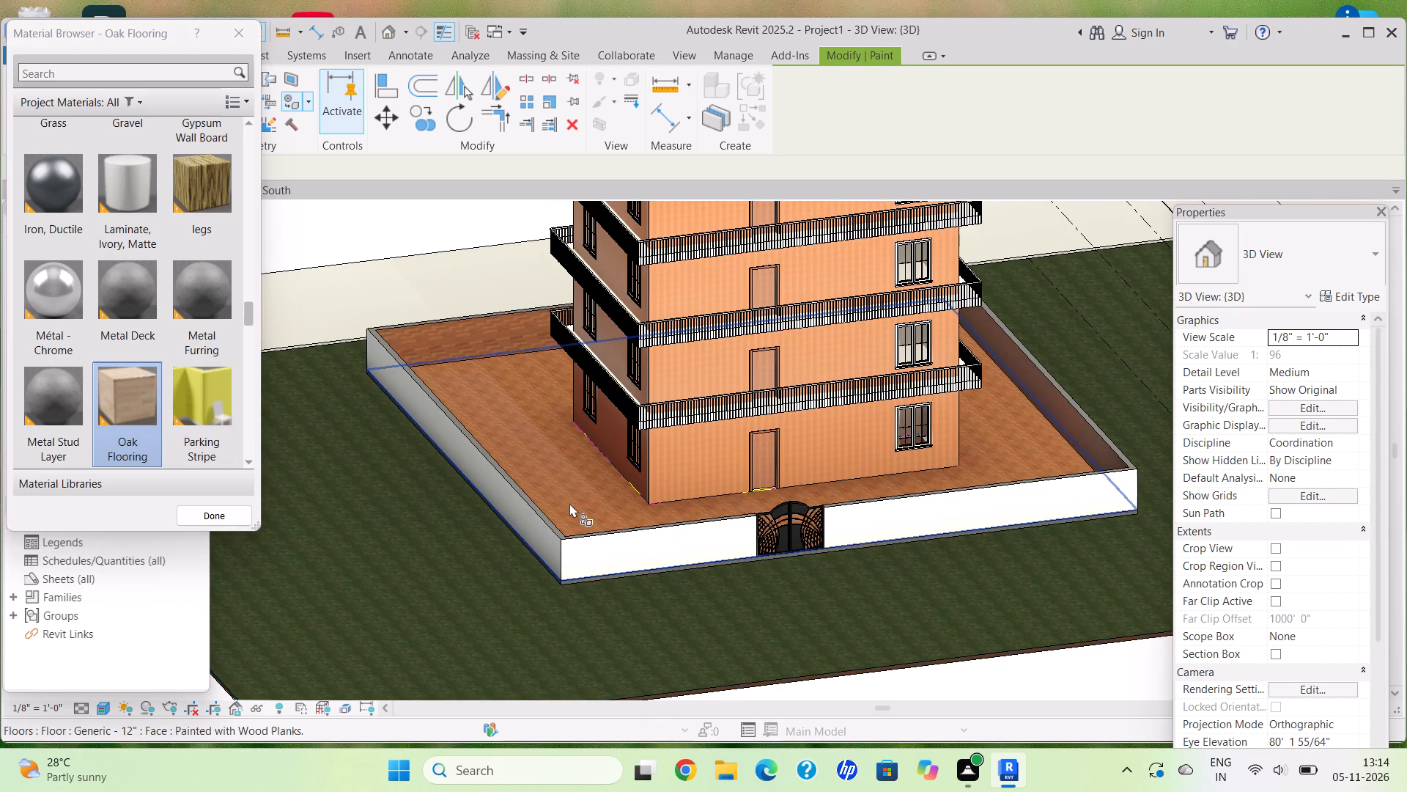
{"action": "scroll", "coordinate": [571, 503], "scroll_direction": "up", "scroll_amount": 11}
{"action": "scroll", "coordinate": [544, 547], "scroll_direction": "down", "scroll_amount": 1}
{"action": "scroll", "coordinate": [561, 576], "scroll_direction": "up", "scroll_amount": 8}
{"action": "left_click", "coordinate": [503, 631]}
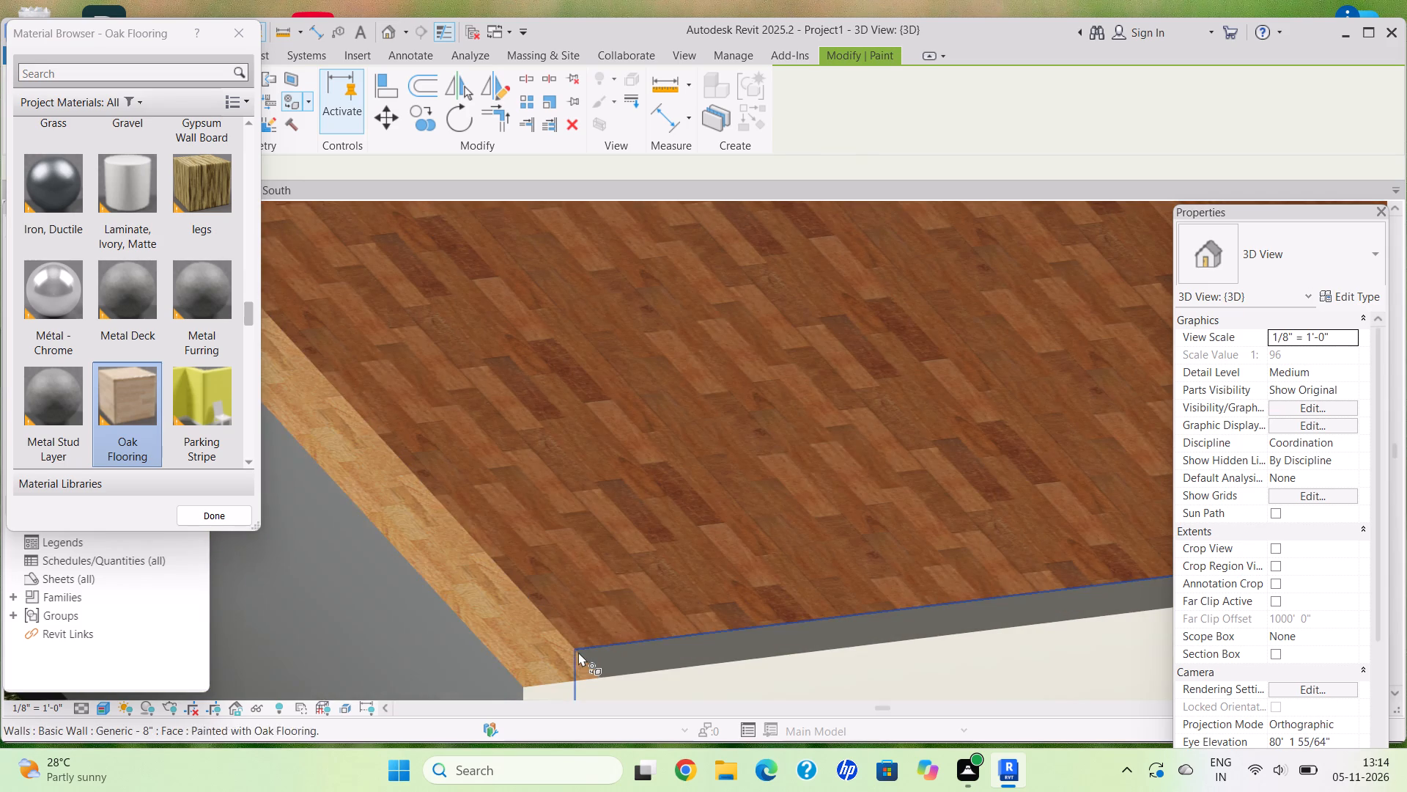
{"action": "left_click", "coordinate": [621, 648]}
{"action": "scroll", "coordinate": [687, 637], "scroll_direction": "up", "scroll_amount": 6}
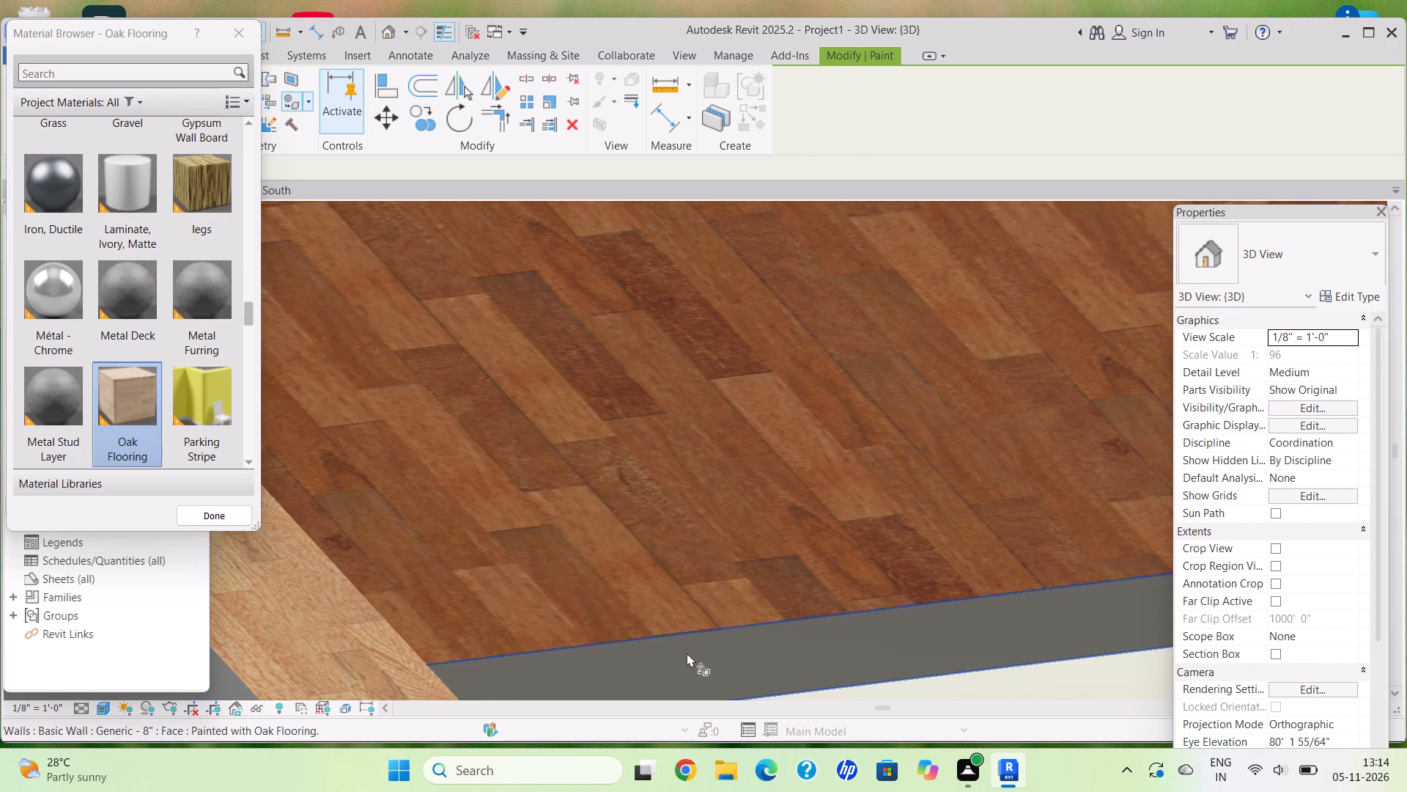
{"action": "left_click", "coordinate": [687, 653]}
Paint the top faces of the one-window-side boundary wall and the adjoining gate-side wall segment with Oak Flooring.
{"action": "scroll", "coordinate": [691, 637], "scroll_direction": "down", "scroll_amount": 14}
{"action": "middle_click_drag", "start_coordinate": [649, 619], "coordinate": [636, 620]}
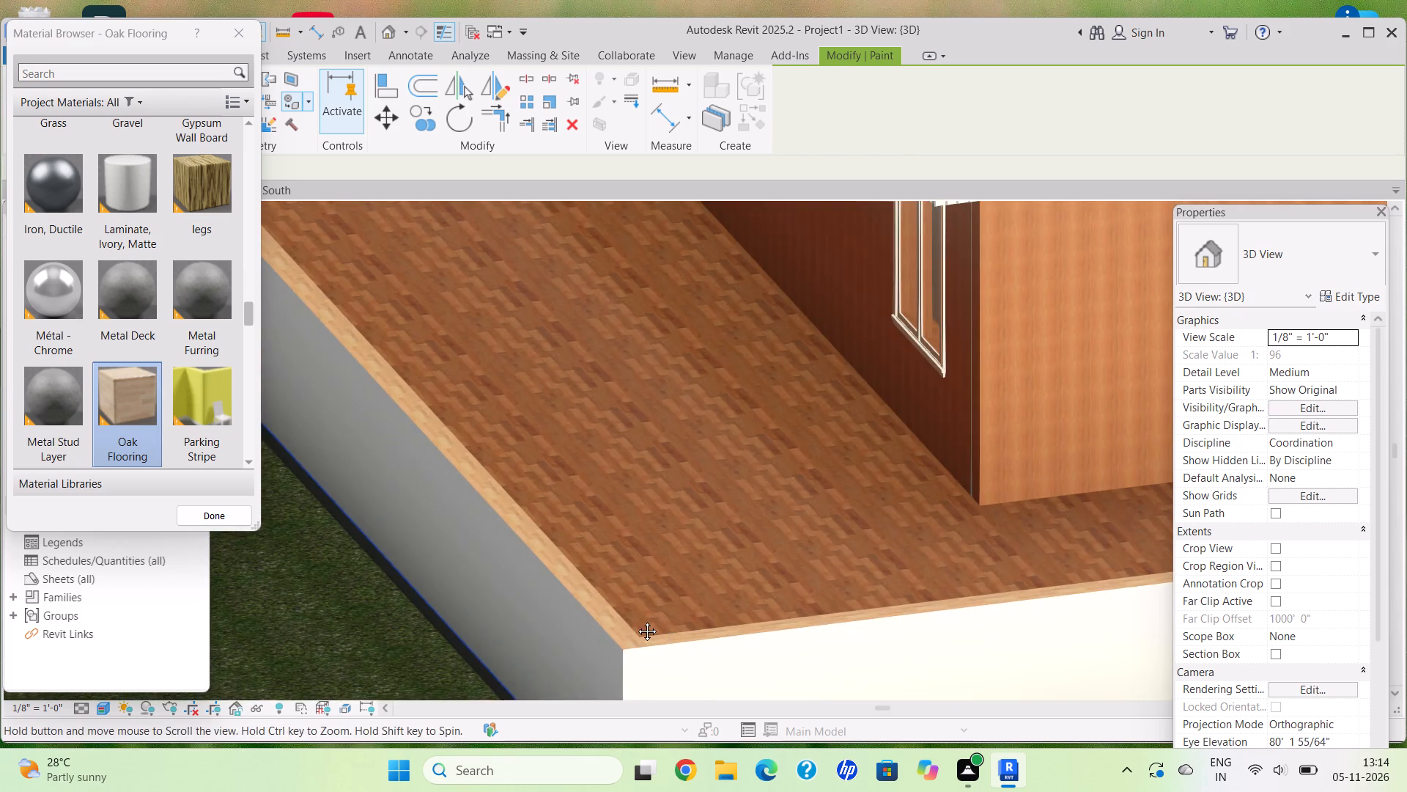
{"action": "middle_click_drag", "start_coordinate": [636, 620], "coordinate": [514, 642]}
{"action": "scroll", "coordinate": [662, 609], "scroll_direction": "down", "scroll_amount": 12}
{"action": "middle_click_drag", "start_coordinate": [757, 584], "coordinate": [647, 623]}
{"action": "scroll", "coordinate": [736, 598], "scroll_direction": "up", "scroll_amount": 1}
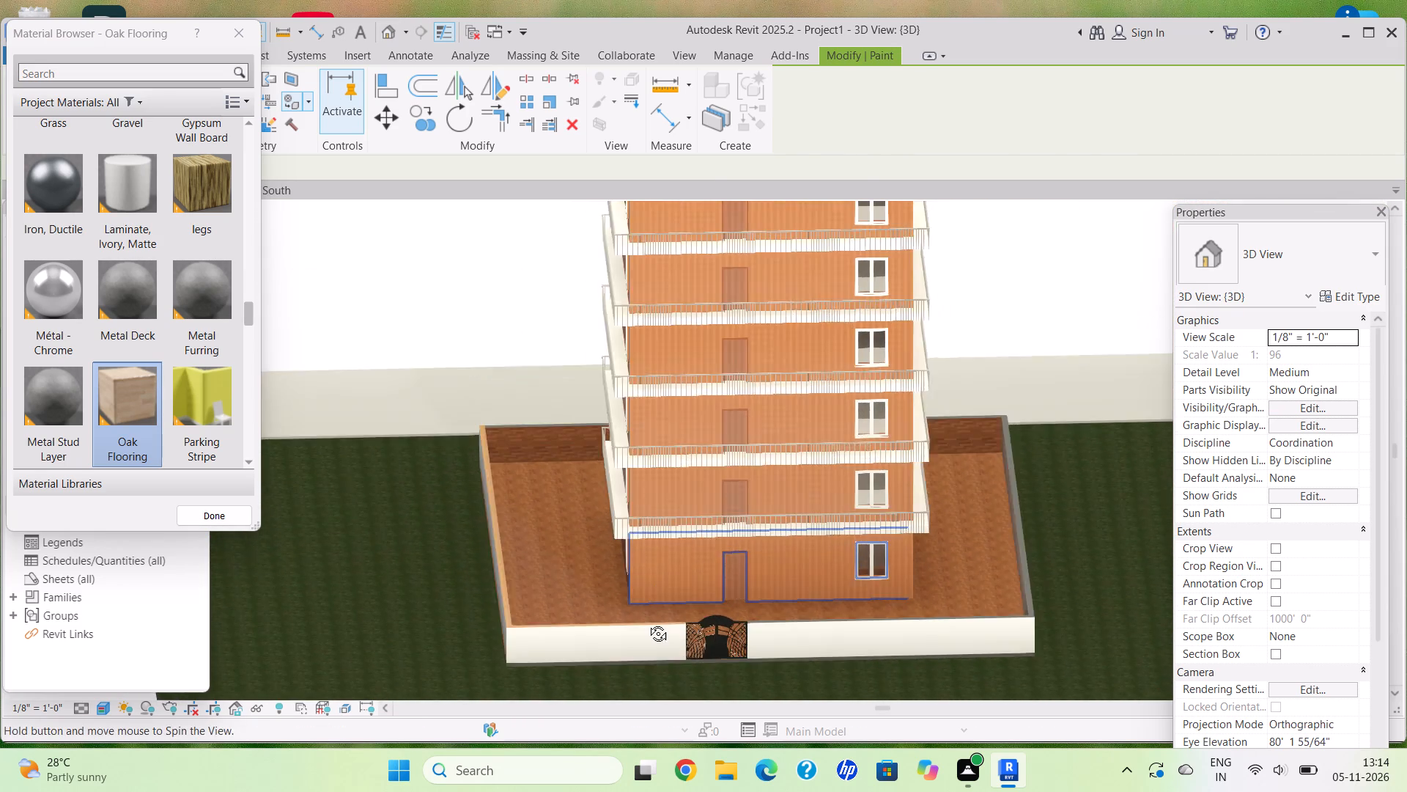
{"action": "middle_click_drag", "start_coordinate": [647, 623], "coordinate": [644, 623]}
{"action": "middle_click_drag", "start_coordinate": [798, 615], "coordinate": [732, 584]}
{"action": "scroll", "coordinate": [1014, 623], "scroll_direction": "up", "scroll_amount": 20}
{"action": "scroll", "coordinate": [1014, 623], "scroll_direction": "up", "scroll_amount": 1}
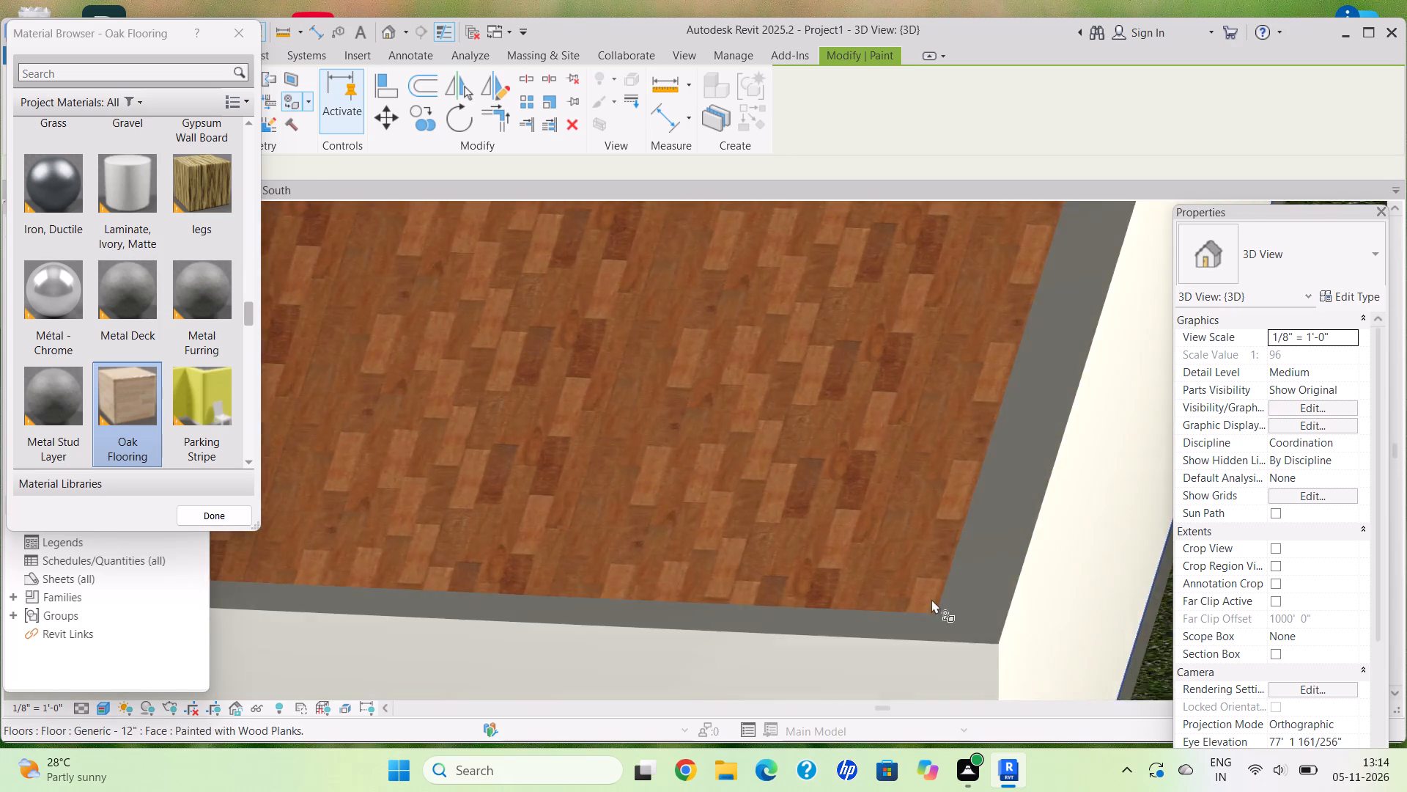
{"action": "left_click", "coordinate": [973, 590]}
{"action": "left_click", "coordinate": [930, 639]}
Paint the top face of the boundary wall along the building's three-window side with Oak Flooring.
{"action": "scroll", "coordinate": [961, 595], "scroll_direction": "down", "scroll_amount": 8}
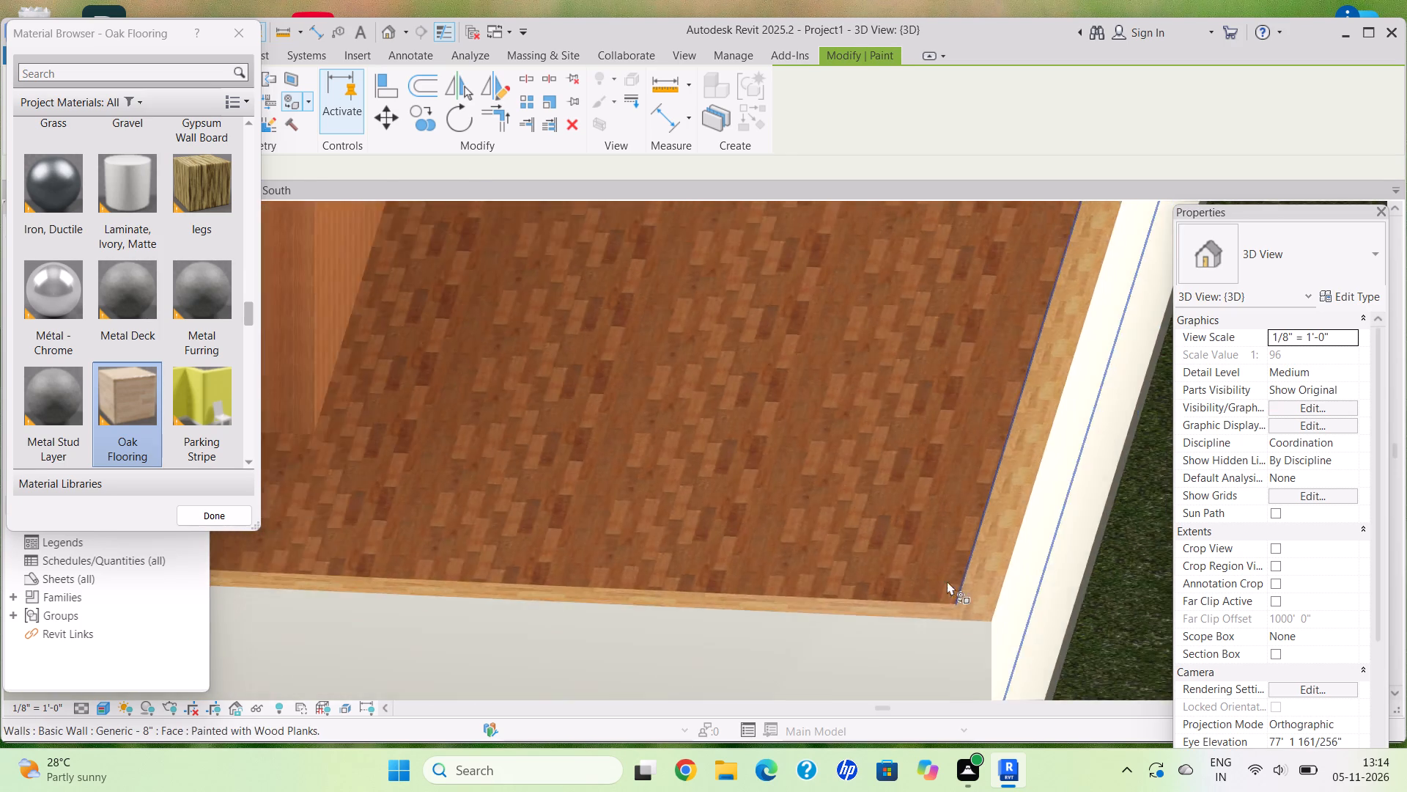
{"action": "scroll", "coordinate": [947, 581], "scroll_direction": "down", "scroll_amount": 13}
{"action": "middle_click_drag", "start_coordinate": [946, 444], "coordinate": [691, 527], "text": "shift"}
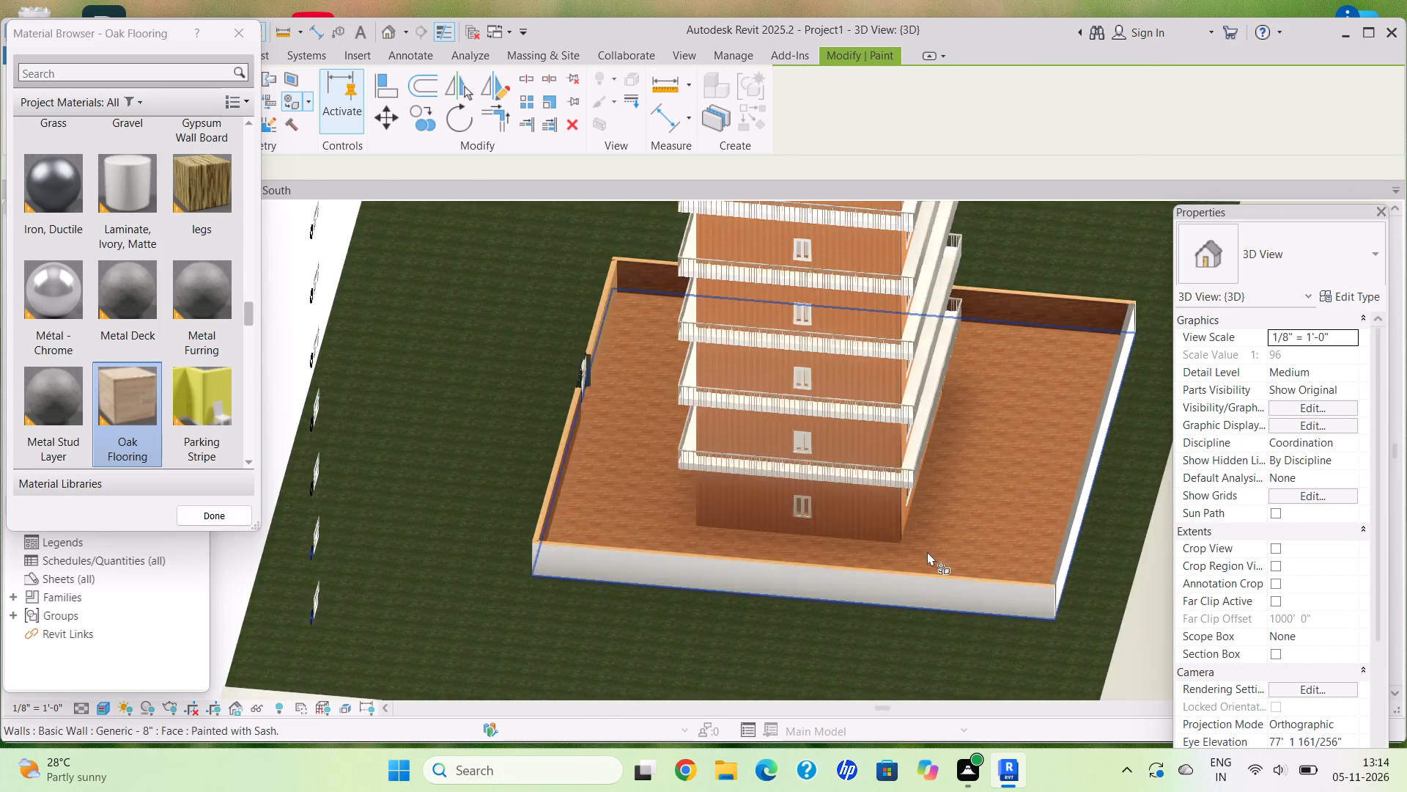
{"action": "middle_click_drag", "start_coordinate": [887, 569], "coordinate": [799, 573]}
{"action": "scroll", "coordinate": [997, 576], "scroll_direction": "up", "scroll_amount": 16}
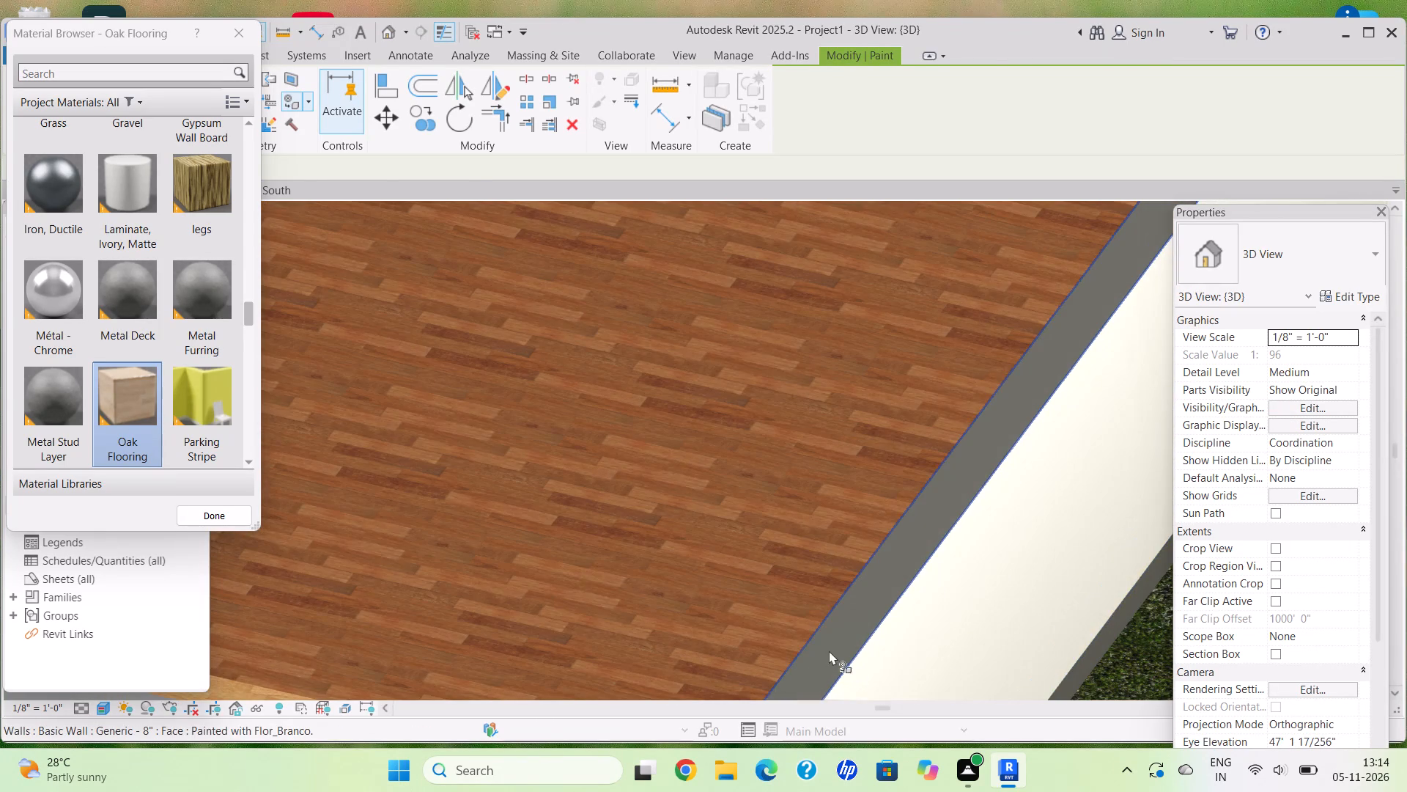
{"action": "left_click", "coordinate": [829, 650]}
Paint the courtyard slab's edge faces below the boundary wall on the three-window and one-window sides with Flor_Branco.
{"action": "scroll", "coordinate": [863, 638], "scroll_direction": "down", "scroll_amount": 17}
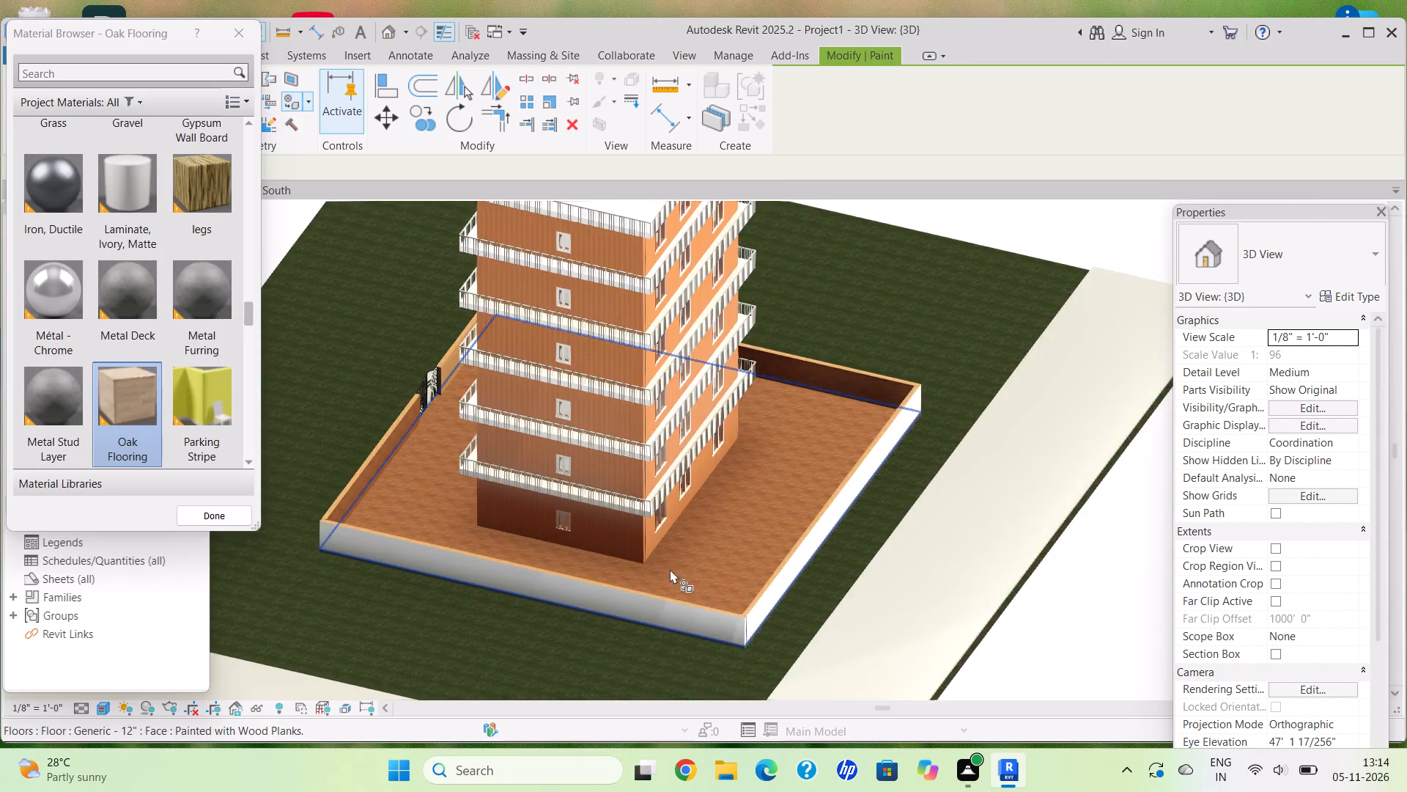
{"action": "scroll", "coordinate": [670, 569], "scroll_direction": "down", "scroll_amount": 3}
{"action": "scroll", "coordinate": [174, 303], "scroll_direction": "down", "scroll_amount": 2}
{"action": "scroll", "coordinate": [171, 301], "scroll_direction": "up", "scroll_amount": 1}
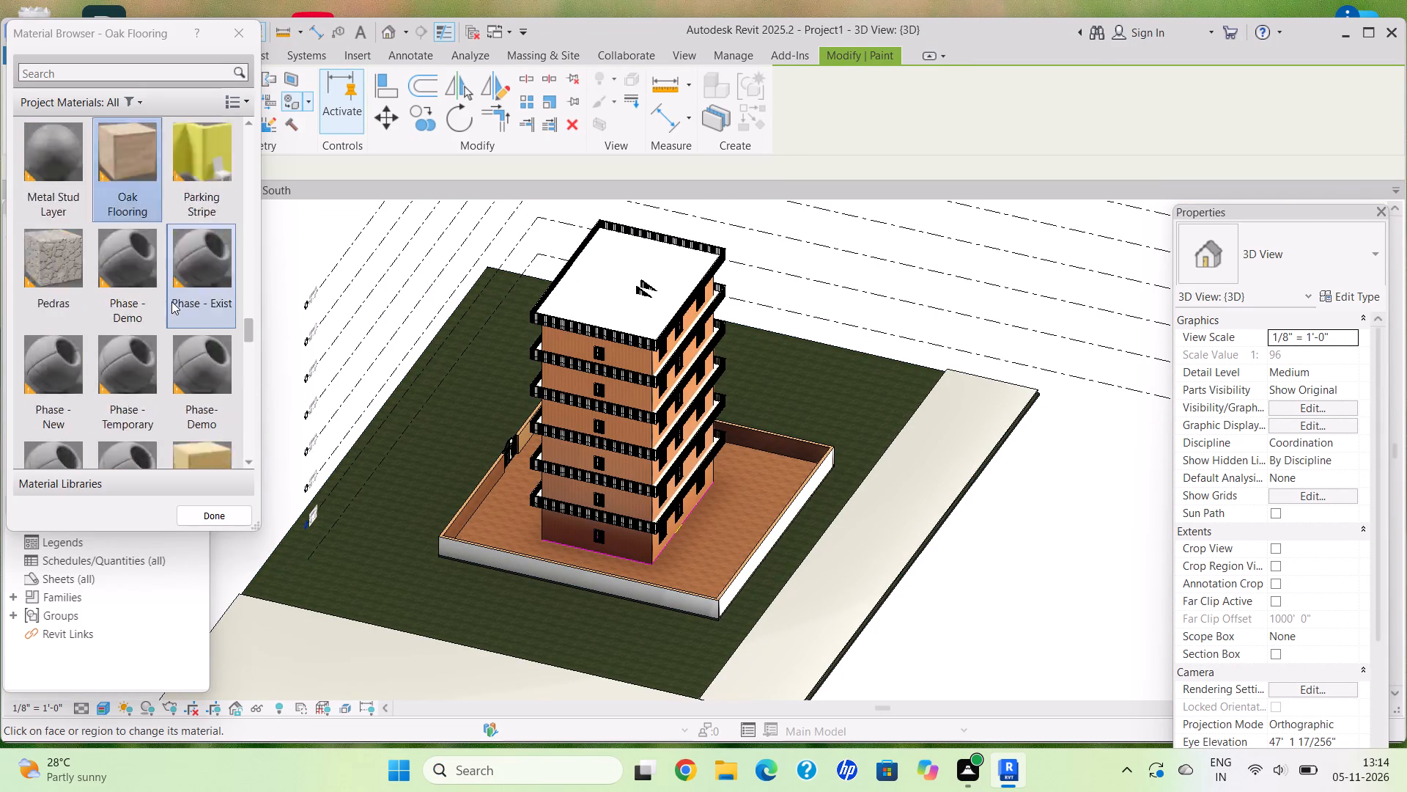
{"action": "scroll", "coordinate": [171, 301], "scroll_direction": "up", "scroll_amount": 4}
{"action": "scroll", "coordinate": [166, 298], "scroll_direction": "down", "scroll_amount": 2}
{"action": "left_click", "coordinate": [134, 246]}
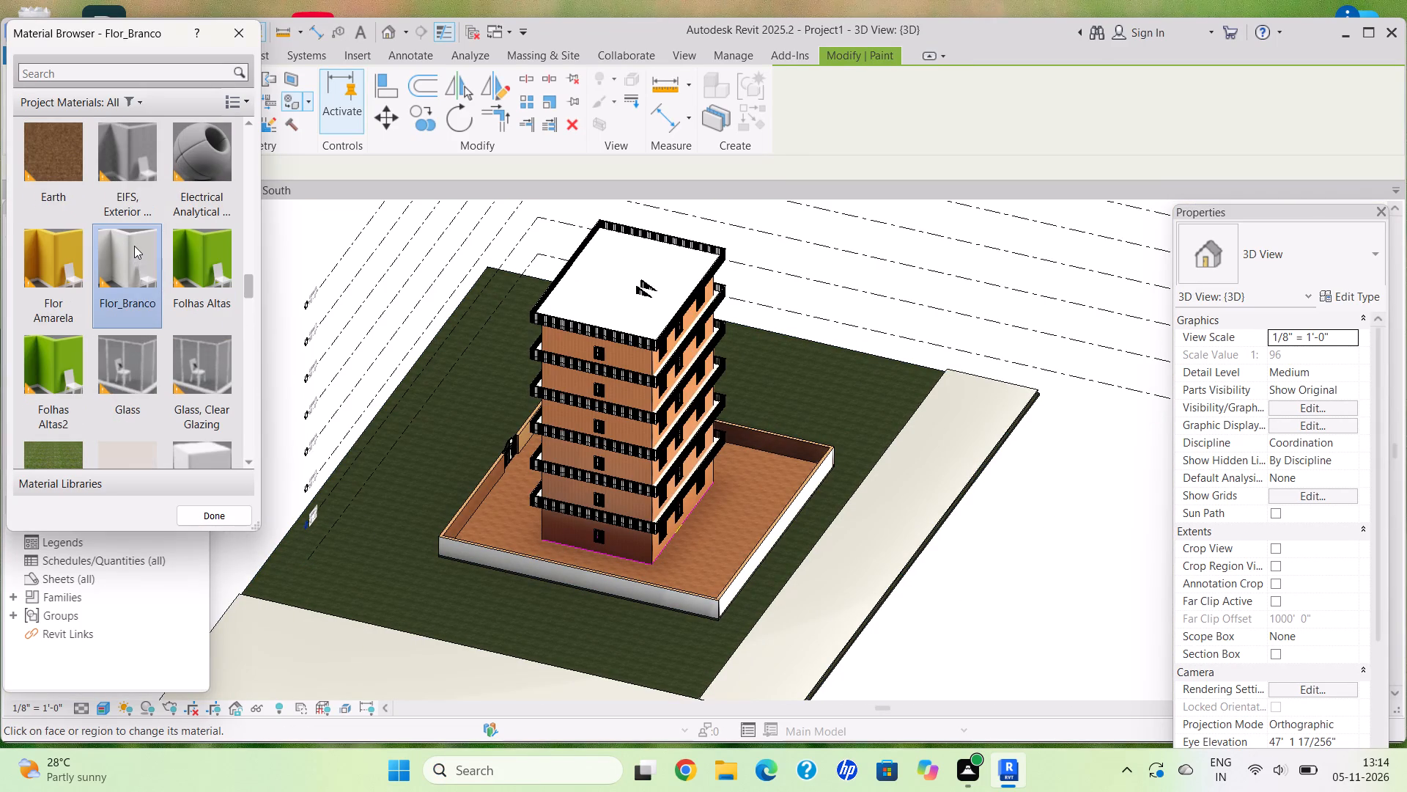
{"action": "middle_click_drag", "start_coordinate": [632, 564], "coordinate": [618, 511], "text": "shift"}
{"action": "scroll", "coordinate": [705, 649], "scroll_direction": "up", "scroll_amount": 18}
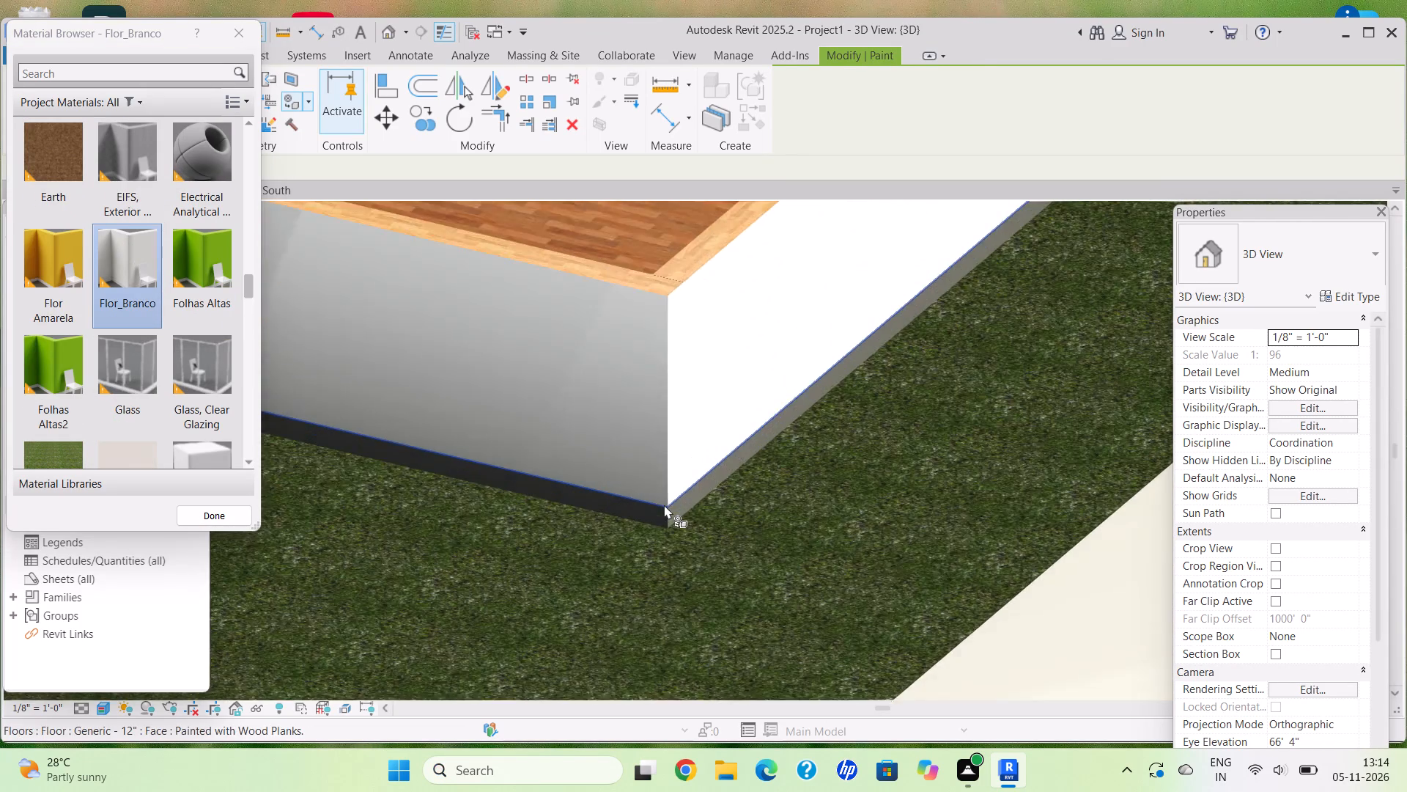
{"action": "scroll", "coordinate": [664, 505], "scroll_direction": "up", "scroll_amount": 9}
{"action": "left_click", "coordinate": [703, 510]}
{"action": "left_click", "coordinate": [639, 528]}
Paint the courtyard slab's edge face below the gate-side boundary wall with Flor_Branco.
{"action": "scroll", "coordinate": [618, 545], "scroll_direction": "down", "scroll_amount": 11}
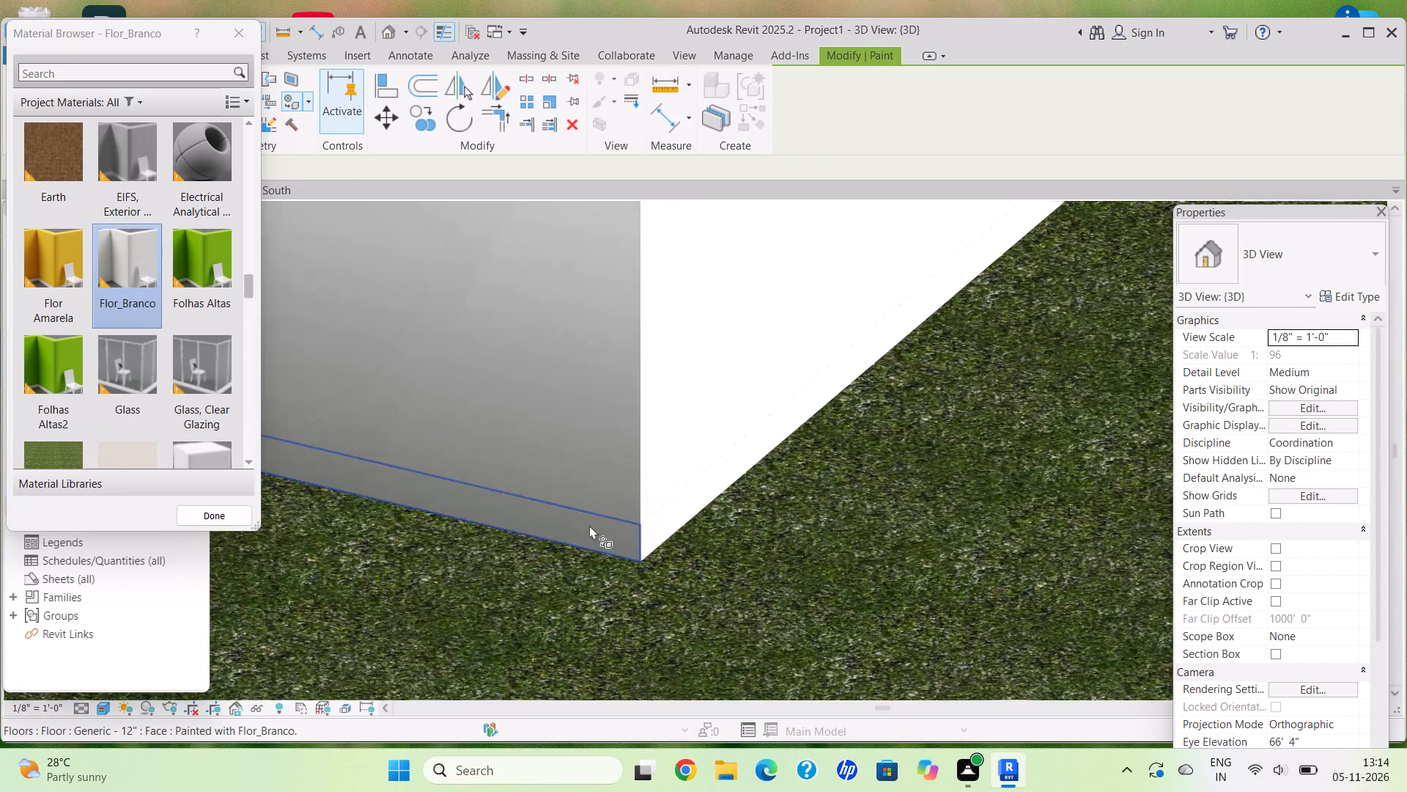
{"action": "scroll", "coordinate": [589, 525], "scroll_direction": "down", "scroll_amount": 20}
{"action": "scroll", "coordinate": [589, 525], "scroll_direction": "down", "scroll_amount": 1}
{"action": "middle_click_drag", "start_coordinate": [381, 472], "coordinate": [635, 386]}
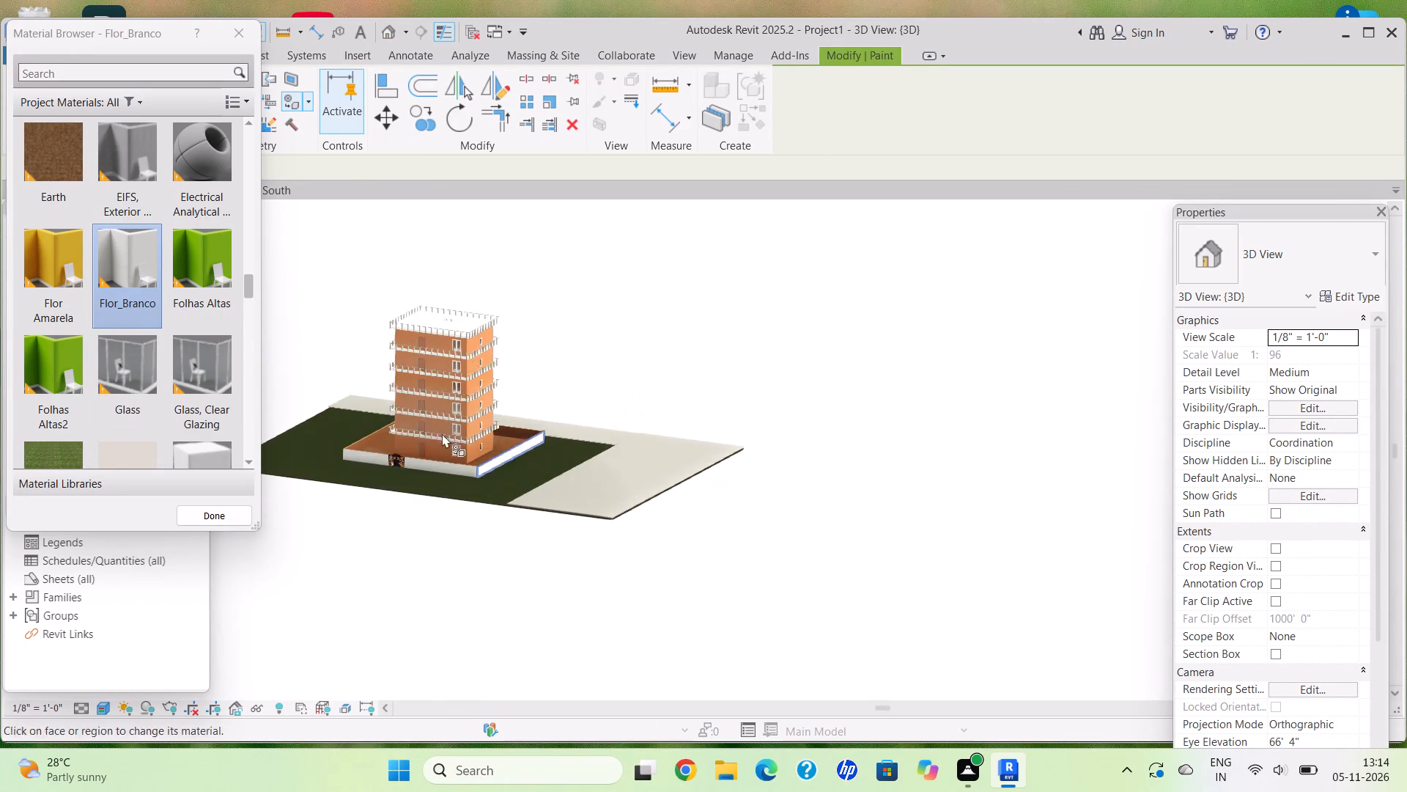
{"action": "scroll", "coordinate": [421, 441], "scroll_direction": "up", "scroll_amount": 20}
{"action": "scroll", "coordinate": [421, 441], "scroll_direction": "up", "scroll_amount": 10}
{"action": "left_click", "coordinate": [572, 543]}
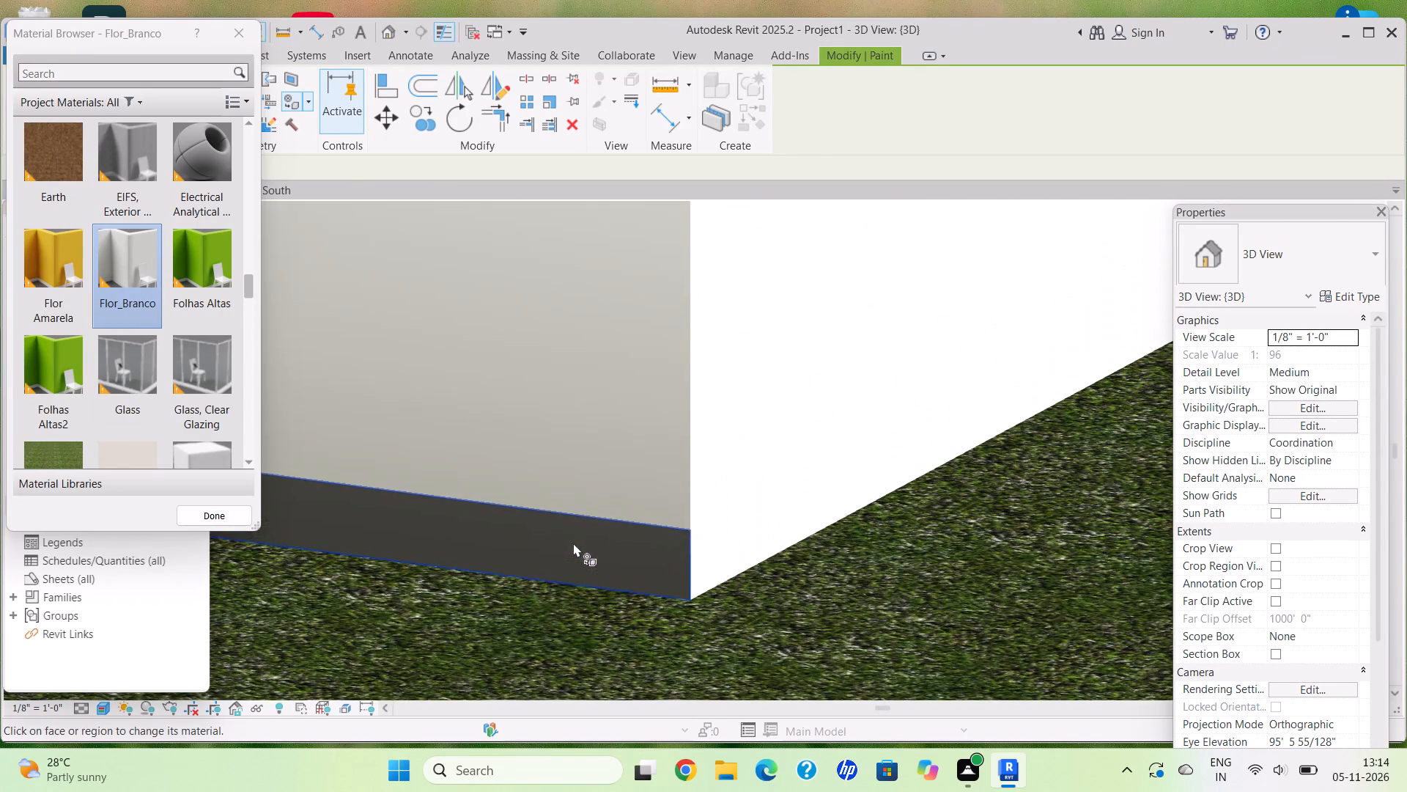
Paint the courtyard slab's edge face below the boundary wall on the two-window side with Flor_Branco.
{"action": "scroll", "coordinate": [579, 543], "scroll_direction": "down", "scroll_amount": 6}
{"action": "scroll", "coordinate": [558, 494], "scroll_direction": "down", "scroll_amount": 20}
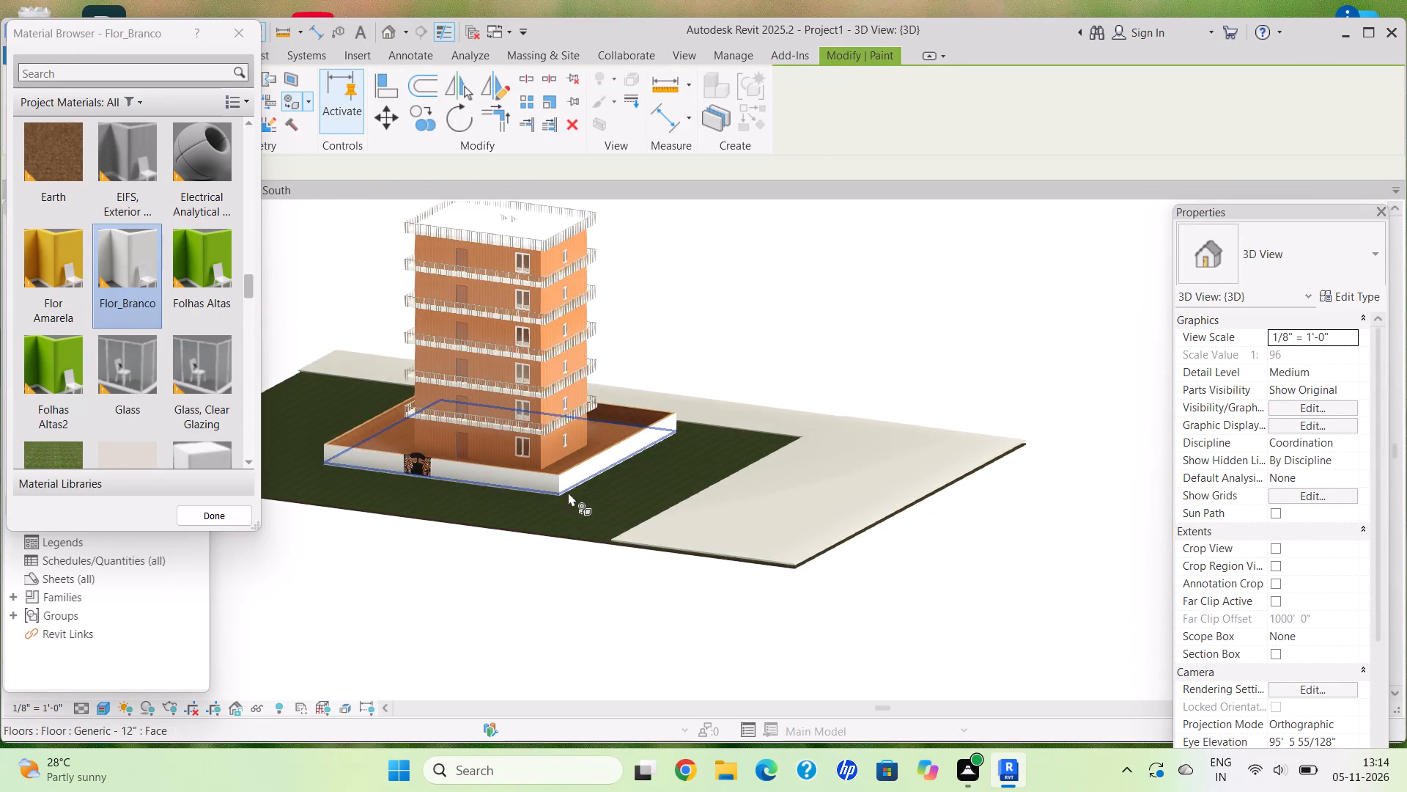
{"action": "middle_click_drag", "start_coordinate": [390, 430], "coordinate": [561, 400]}
{"action": "scroll", "coordinate": [437, 472], "scroll_direction": "up", "scroll_amount": 11}
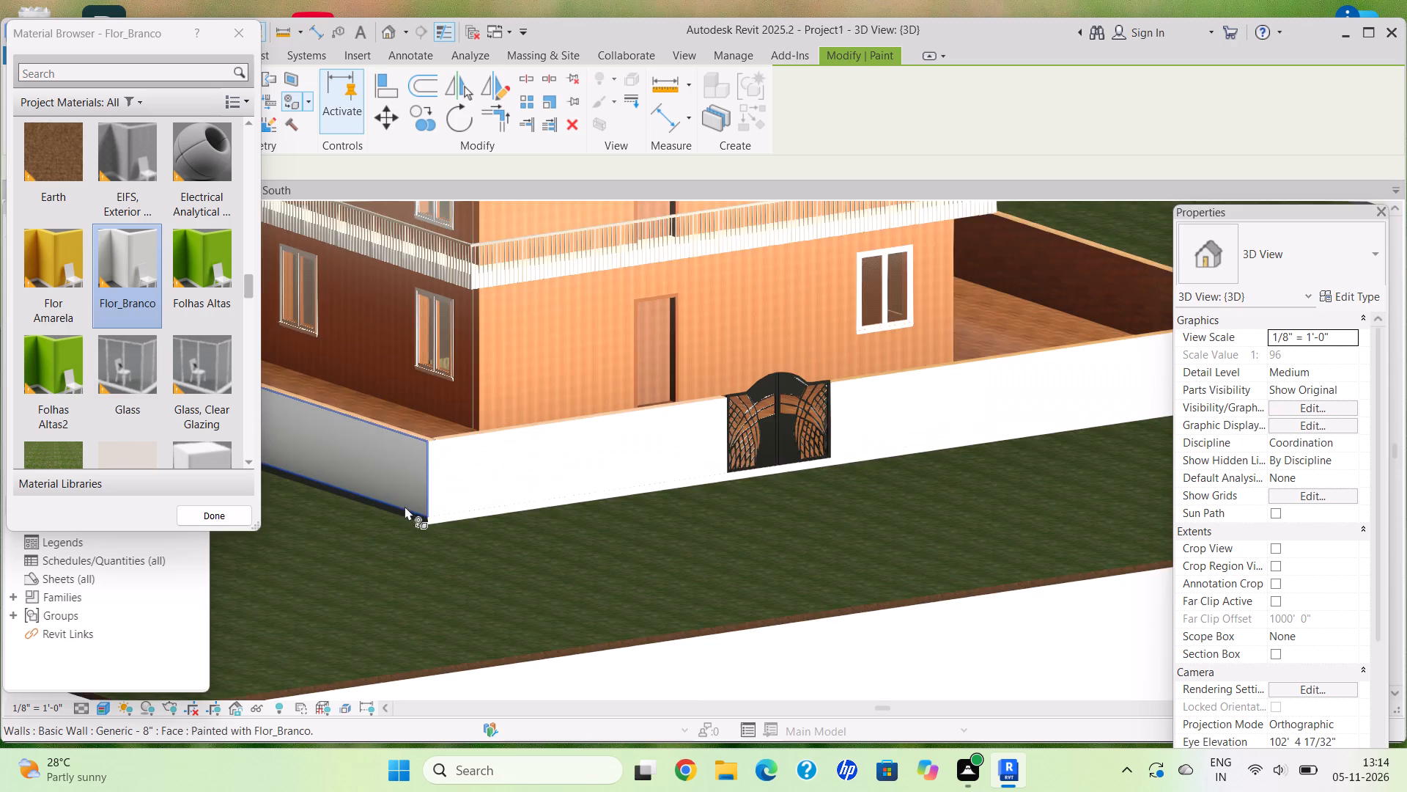
{"action": "scroll", "coordinate": [405, 506], "scroll_direction": "up", "scroll_amount": 11}
{"action": "left_click", "coordinate": [425, 520]}
Examine the painted boundary wall, slab edges and building from several sides.
{"action": "scroll", "coordinate": [425, 520], "scroll_direction": "down", "scroll_amount": 13}
{"action": "scroll", "coordinate": [424, 518], "scroll_direction": "up", "scroll_amount": 1}
{"action": "scroll", "coordinate": [421, 513], "scroll_direction": "down", "scroll_amount": 2}
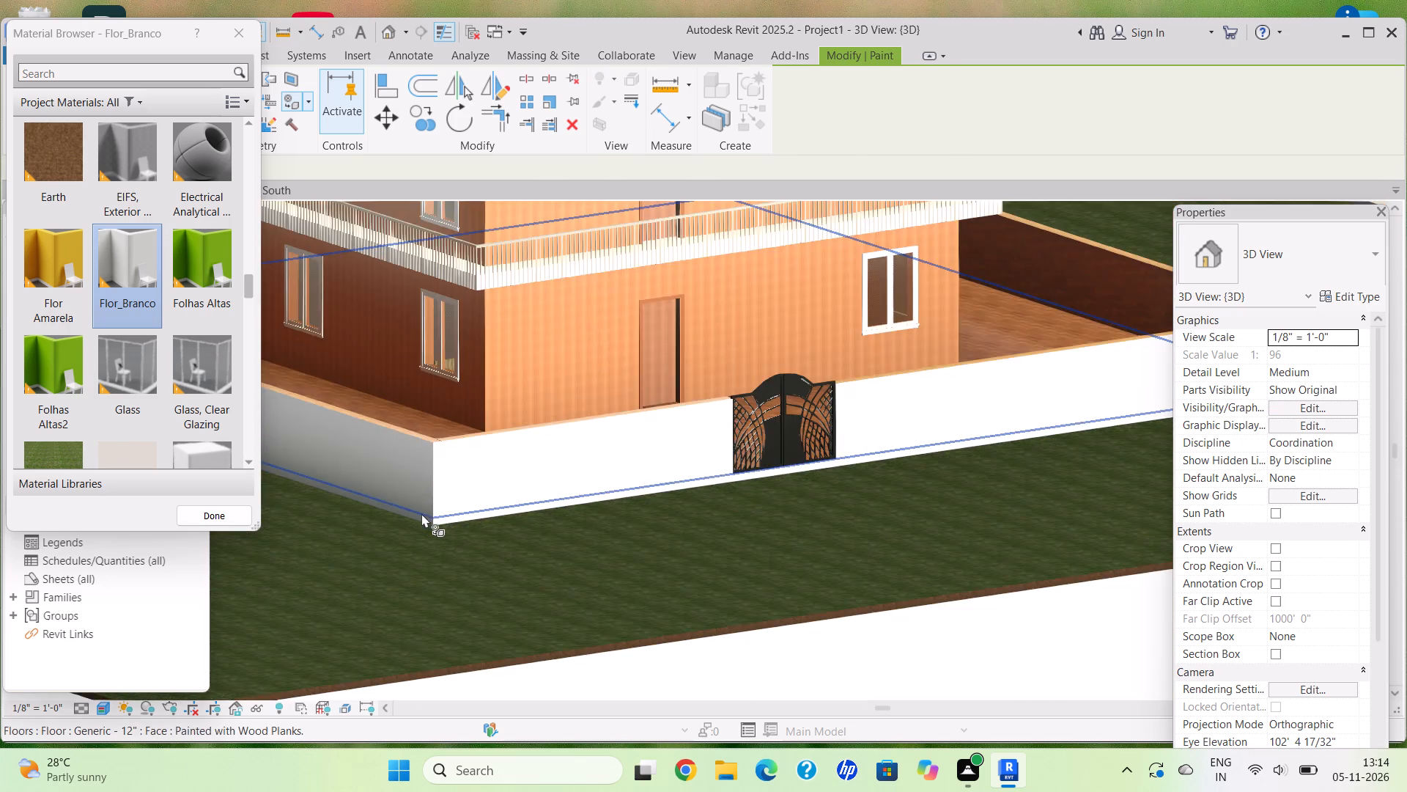
{"action": "scroll", "coordinate": [421, 513], "scroll_direction": "down", "scroll_amount": 4}
{"action": "scroll", "coordinate": [377, 447], "scroll_direction": "up", "scroll_amount": 1, "text": "shift"}
{"action": "middle_click_drag", "start_coordinate": [378, 446], "coordinate": [713, 413], "text": "shift"}
{"action": "scroll", "coordinate": [642, 472], "scroll_direction": "up", "scroll_amount": 10}
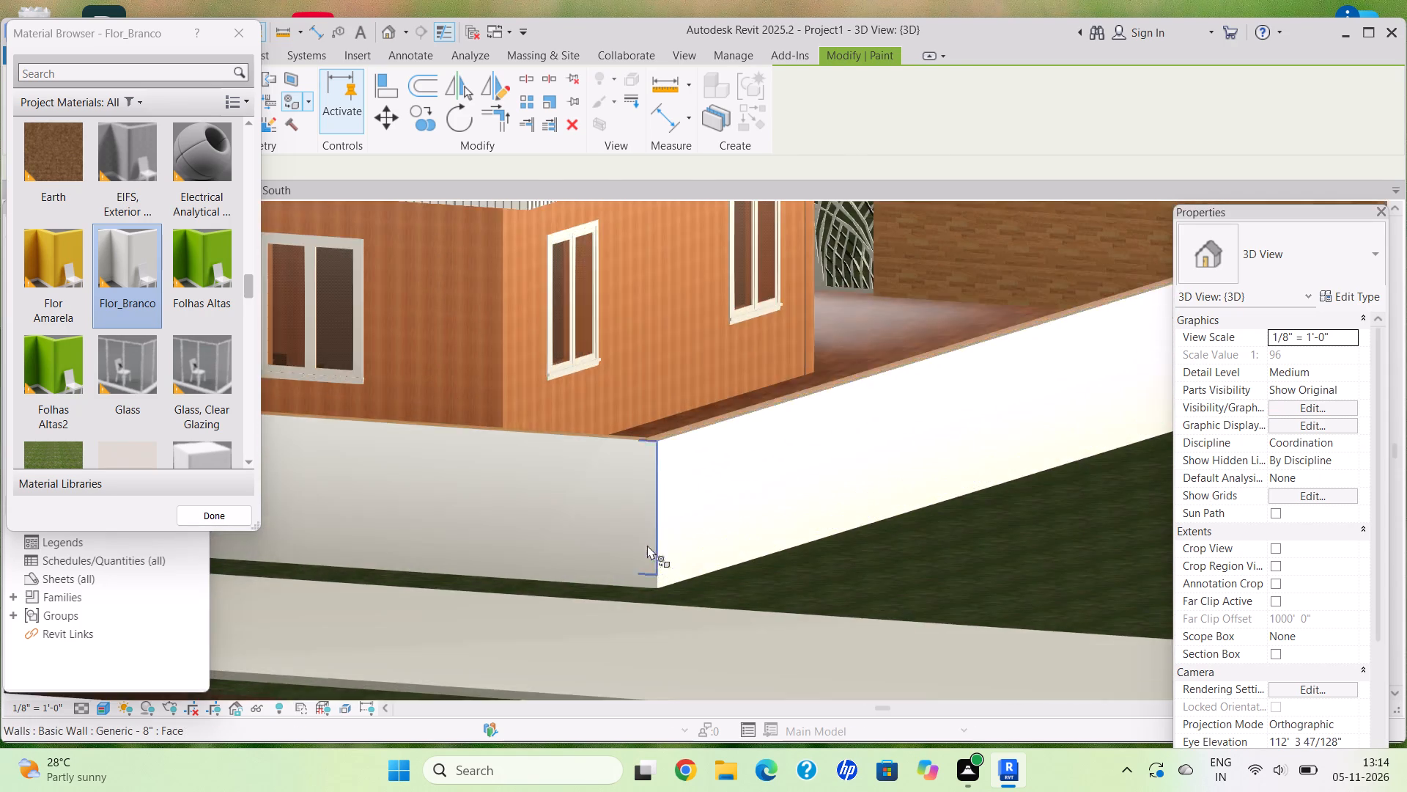
{"action": "scroll", "coordinate": [649, 547], "scroll_direction": "down", "scroll_amount": 13}
{"action": "middle_click_drag", "start_coordinate": [736, 509], "coordinate": [506, 609], "text": "shift"}
{"action": "middle_click_drag", "start_coordinate": [612, 572], "coordinate": [466, 587], "text": "shift"}
{"action": "scroll", "coordinate": [445, 585], "scroll_direction": "up", "scroll_amount": 1}
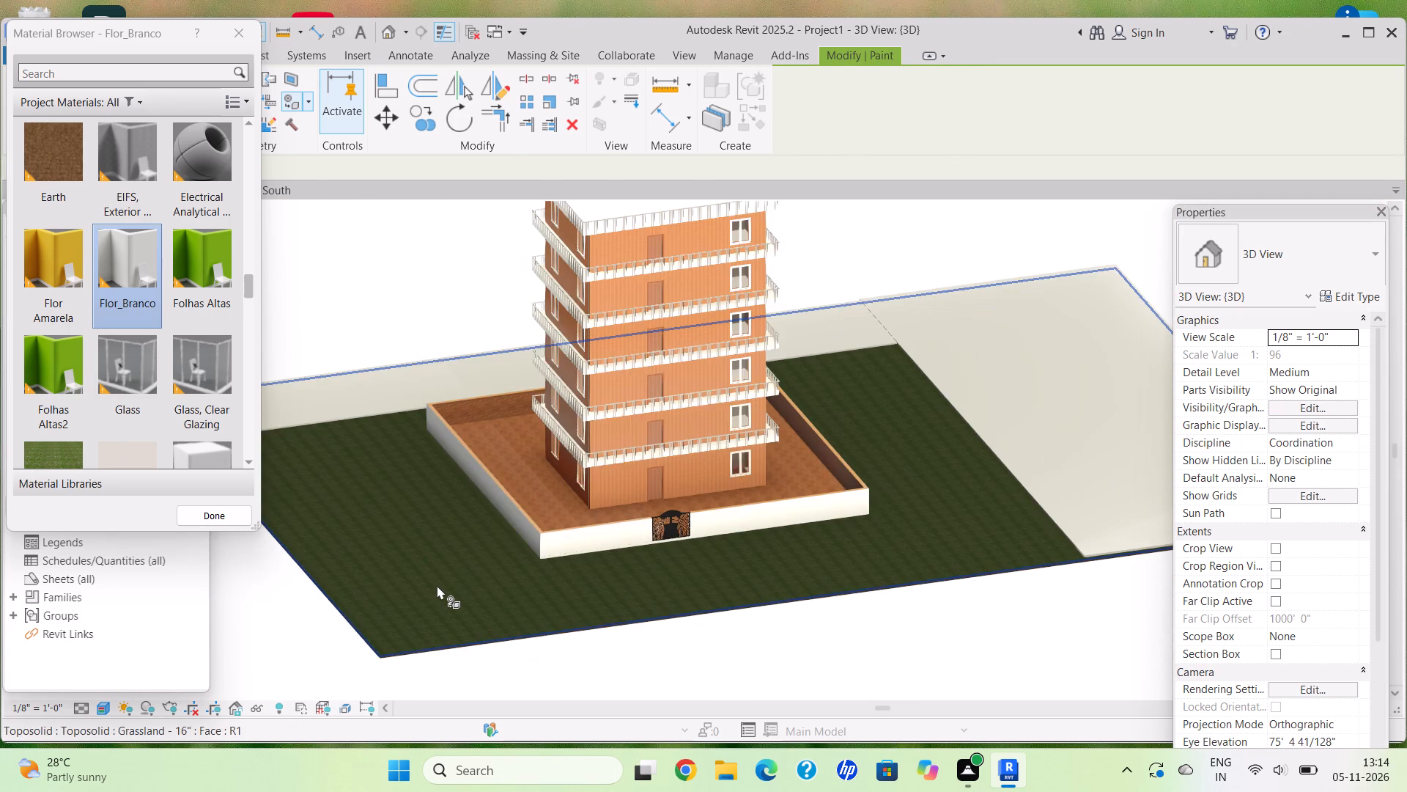
{"action": "scroll", "coordinate": [580, 538], "scroll_direction": "down", "scroll_amount": 1}
{"action": "middle_click_drag", "start_coordinate": [578, 532], "coordinate": [528, 454], "text": "shift"}
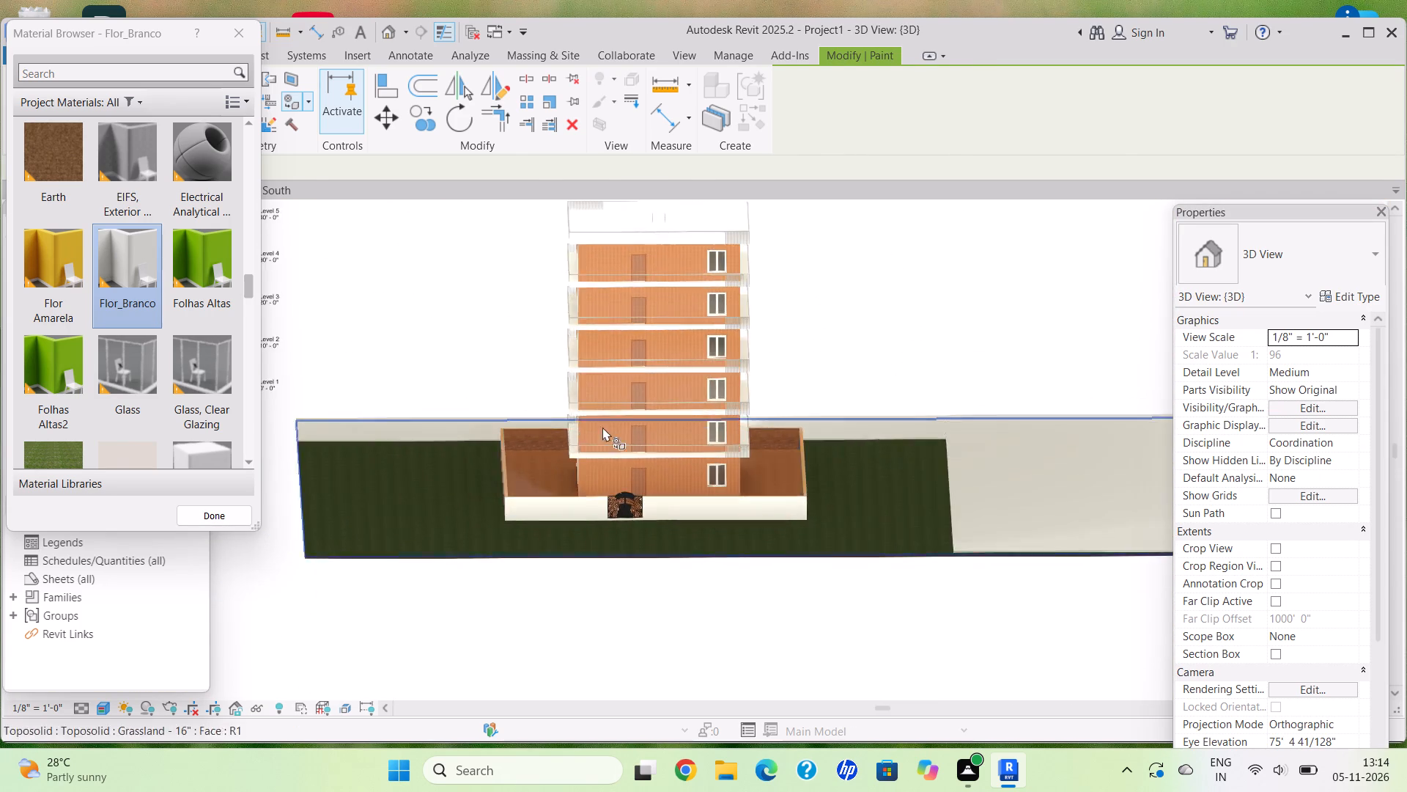
Leave the Paint tool and examine the painted building's gate side and the surrounding site.
{"action": "scroll", "coordinate": [602, 427], "scroll_direction": "up", "scroll_amount": 1}
{"action": "middle_click_drag", "start_coordinate": [603, 428], "coordinate": [495, 496]}
{"action": "scroll", "coordinate": [609, 556], "scroll_direction": "up", "scroll_amount": 4}
{"action": "key", "text": "Escape"}
{"action": "key", "text": "Escape"}
{"action": "middle_click_drag", "start_coordinate": [608, 547], "coordinate": [626, 521]}
{"action": "scroll", "coordinate": [588, 477], "scroll_direction": "down", "scroll_amount": 1}
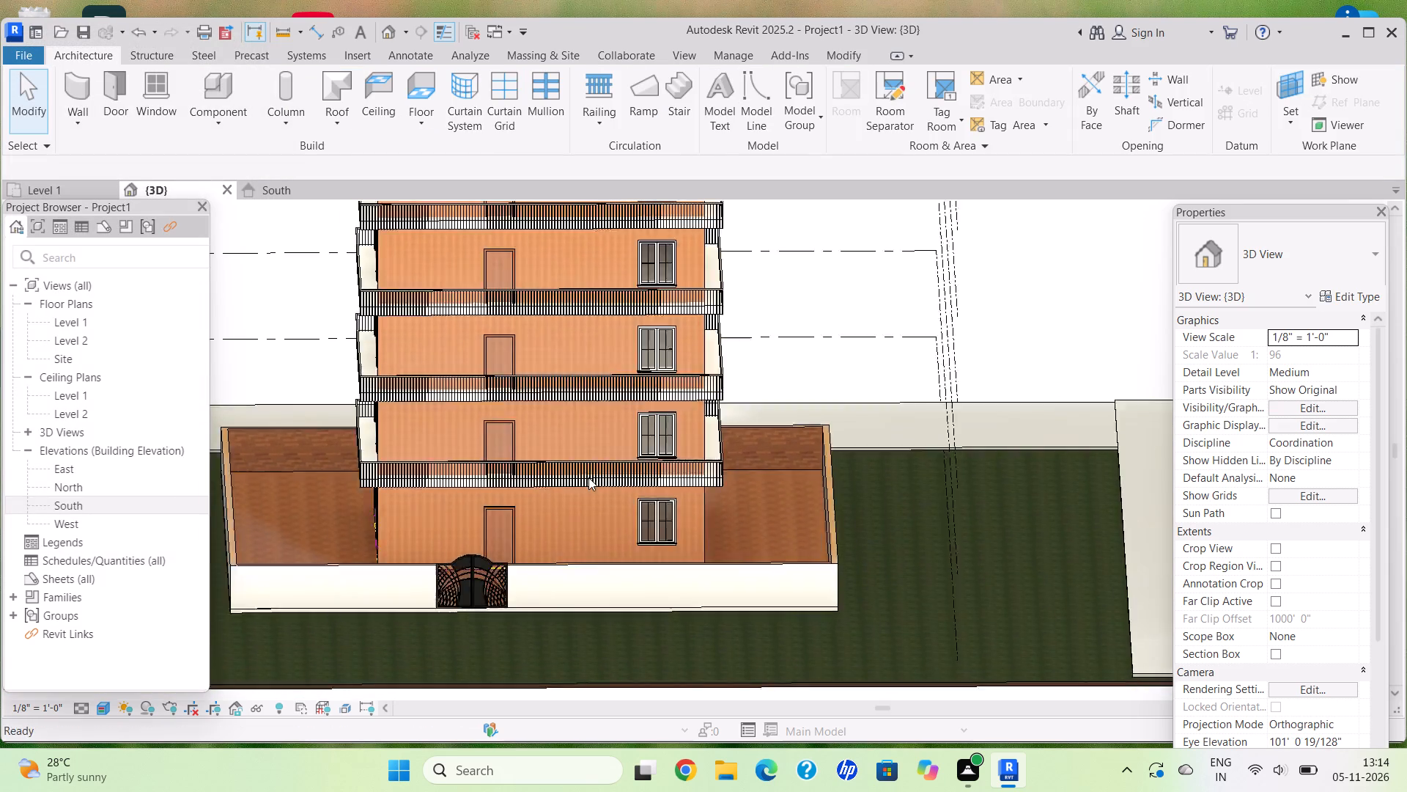
{"action": "middle_click_drag", "start_coordinate": [588, 477], "coordinate": [608, 502], "text": "shift"}
{"action": "scroll", "coordinate": [609, 502], "scroll_direction": "up", "scroll_amount": 1}
{"action": "scroll", "coordinate": [610, 508], "scroll_direction": "down", "scroll_amount": 6}
{"action": "middle_click_drag", "start_coordinate": [601, 505], "coordinate": [565, 480]}
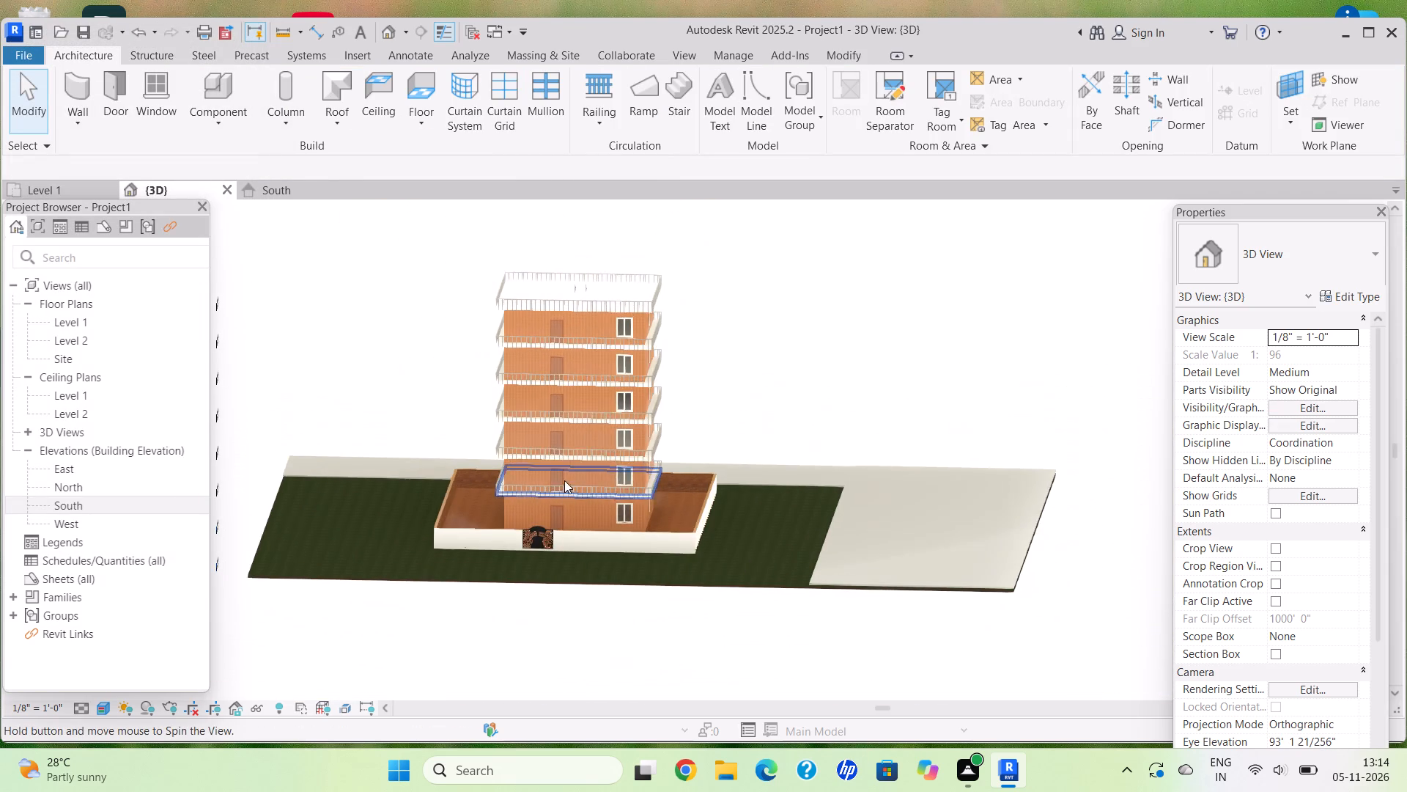
{"action": "key", "text": "Escape"}
Load the Bamboo_plant_16776 family from the tree and plant folder as a component.
{"action": "left_click", "coordinate": [218, 122]}
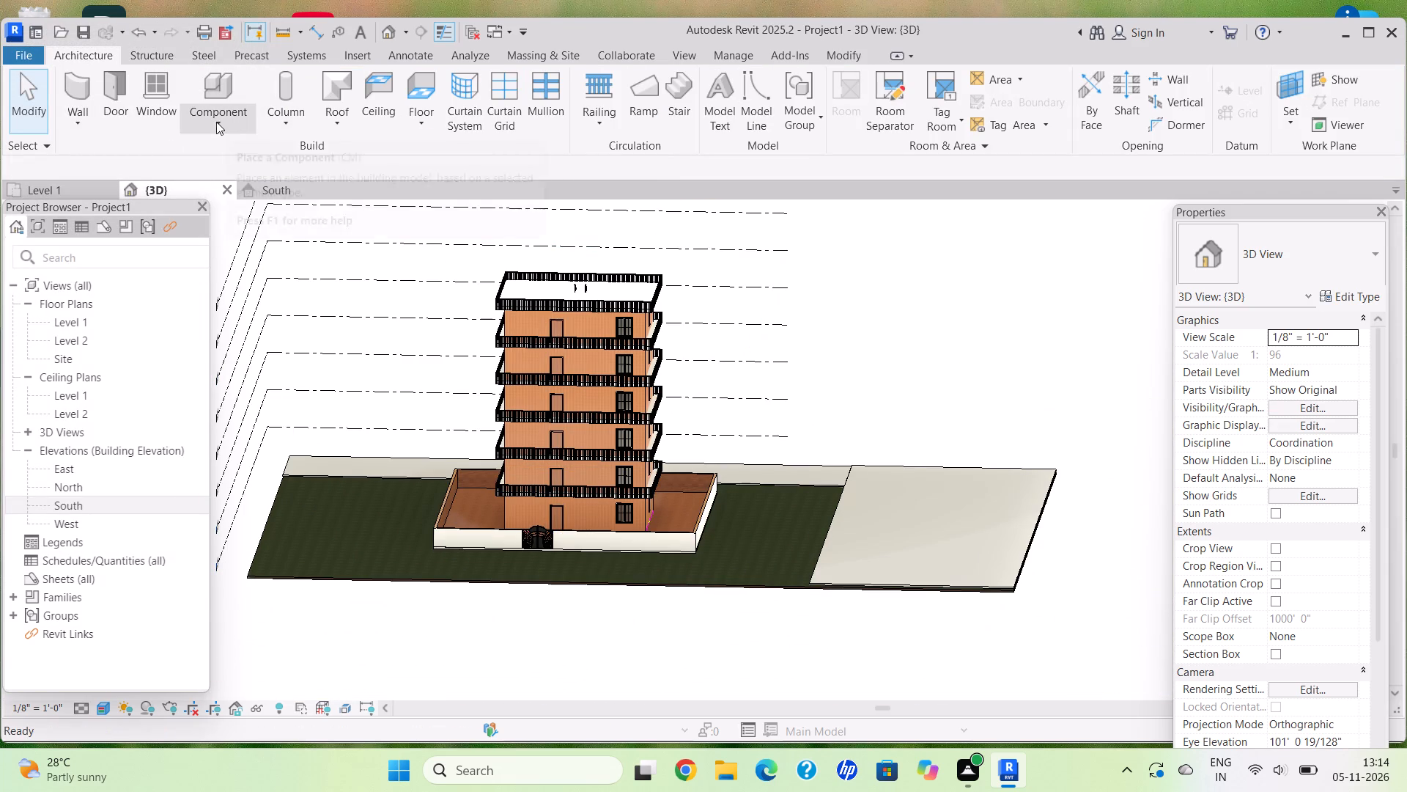
{"action": "left_click", "coordinate": [264, 151]}
{"action": "left_click", "coordinate": [800, 118]}
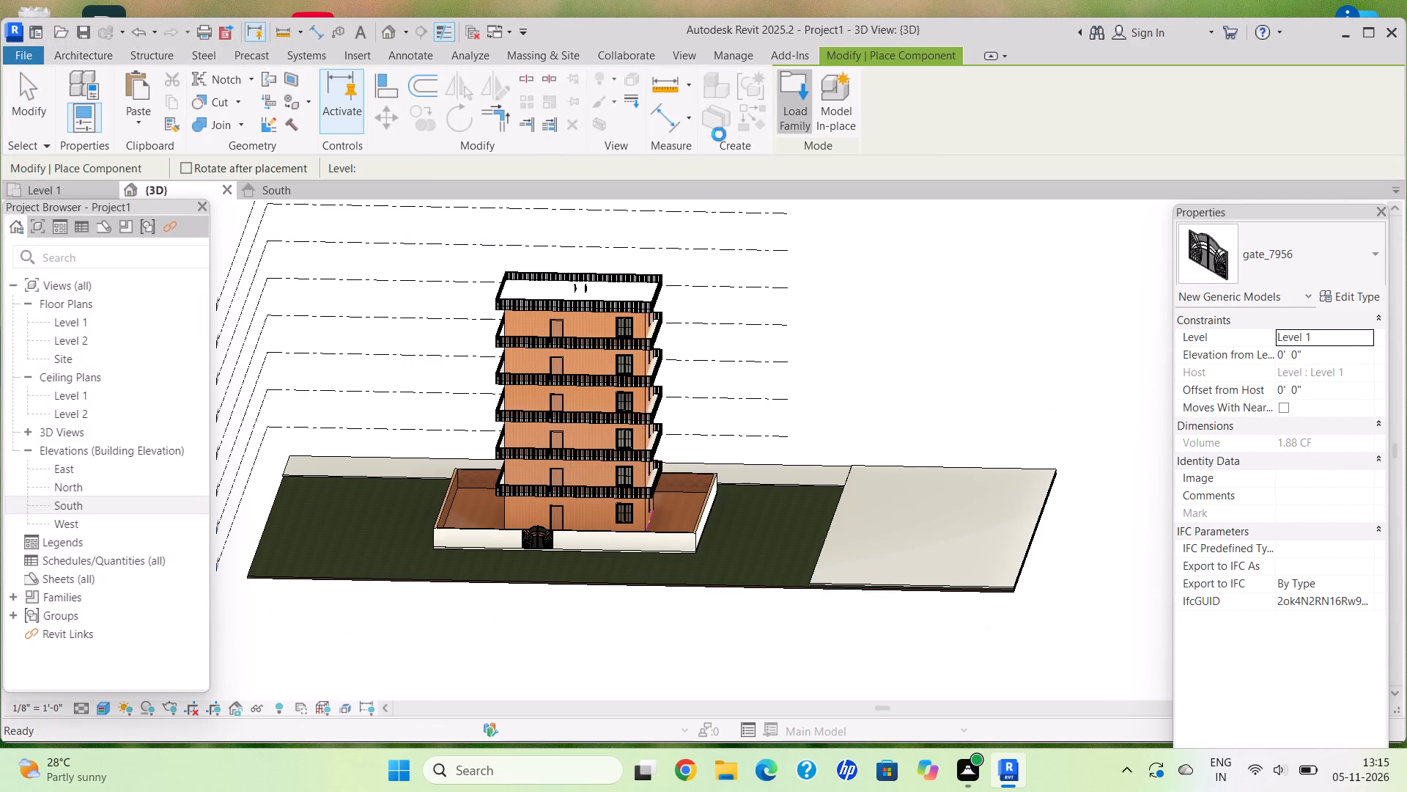
{"action": "double_click", "coordinate": [401, 287]}
{"action": "double_click", "coordinate": [770, 378]}
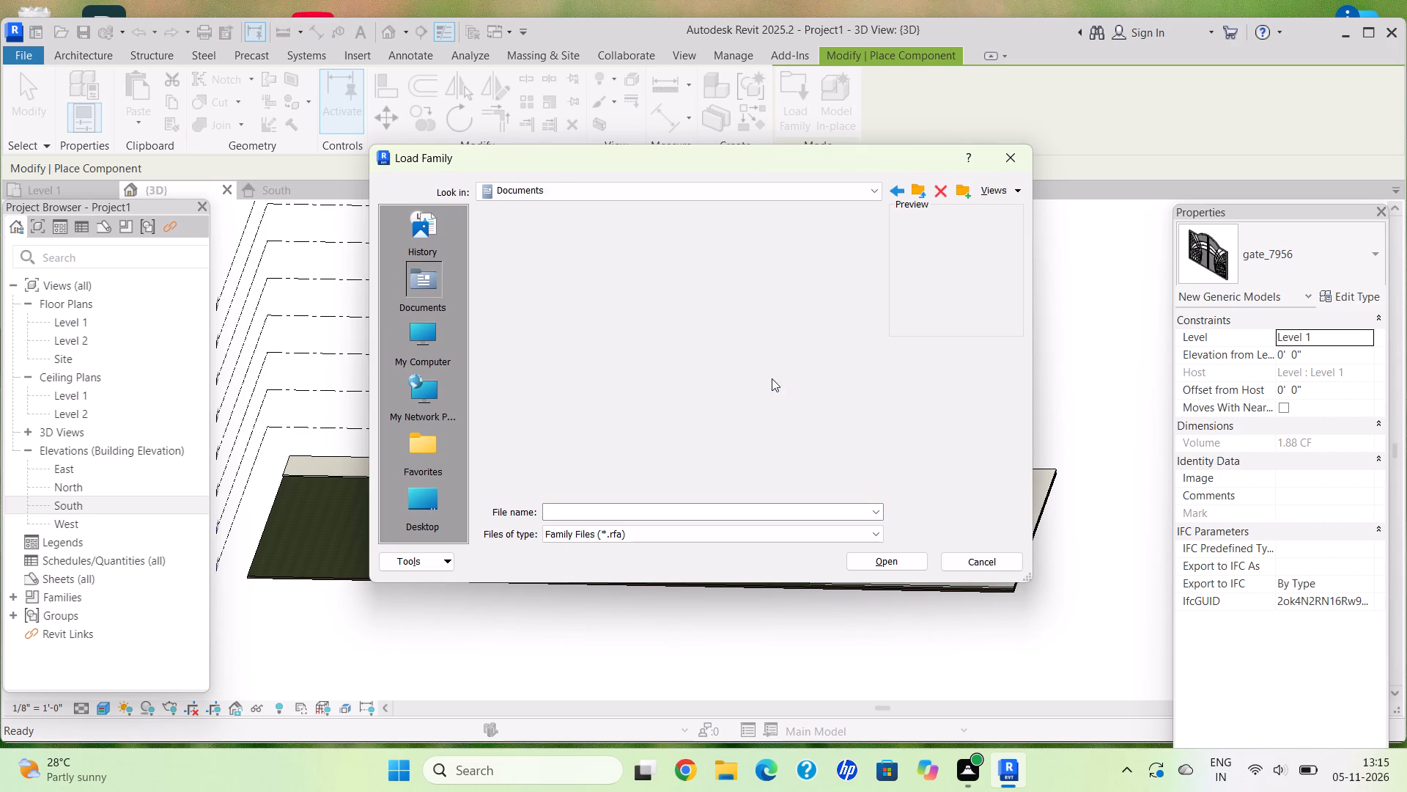
{"action": "scroll", "coordinate": [702, 417], "scroll_direction": "down", "scroll_amount": 4}
{"action": "double_click", "coordinate": [726, 370]}
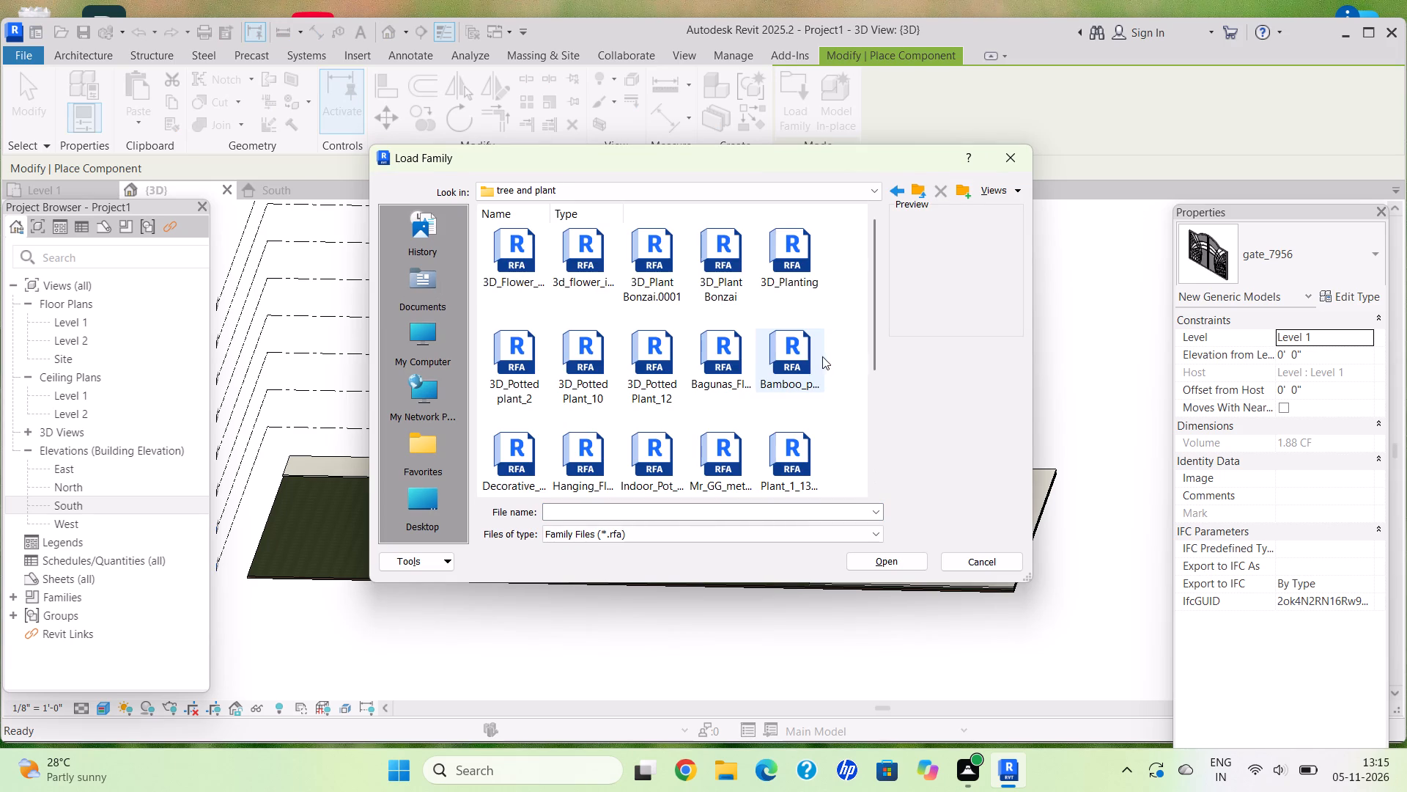
{"action": "left_click", "coordinate": [804, 351]}
{"action": "left_click", "coordinate": [890, 562]}
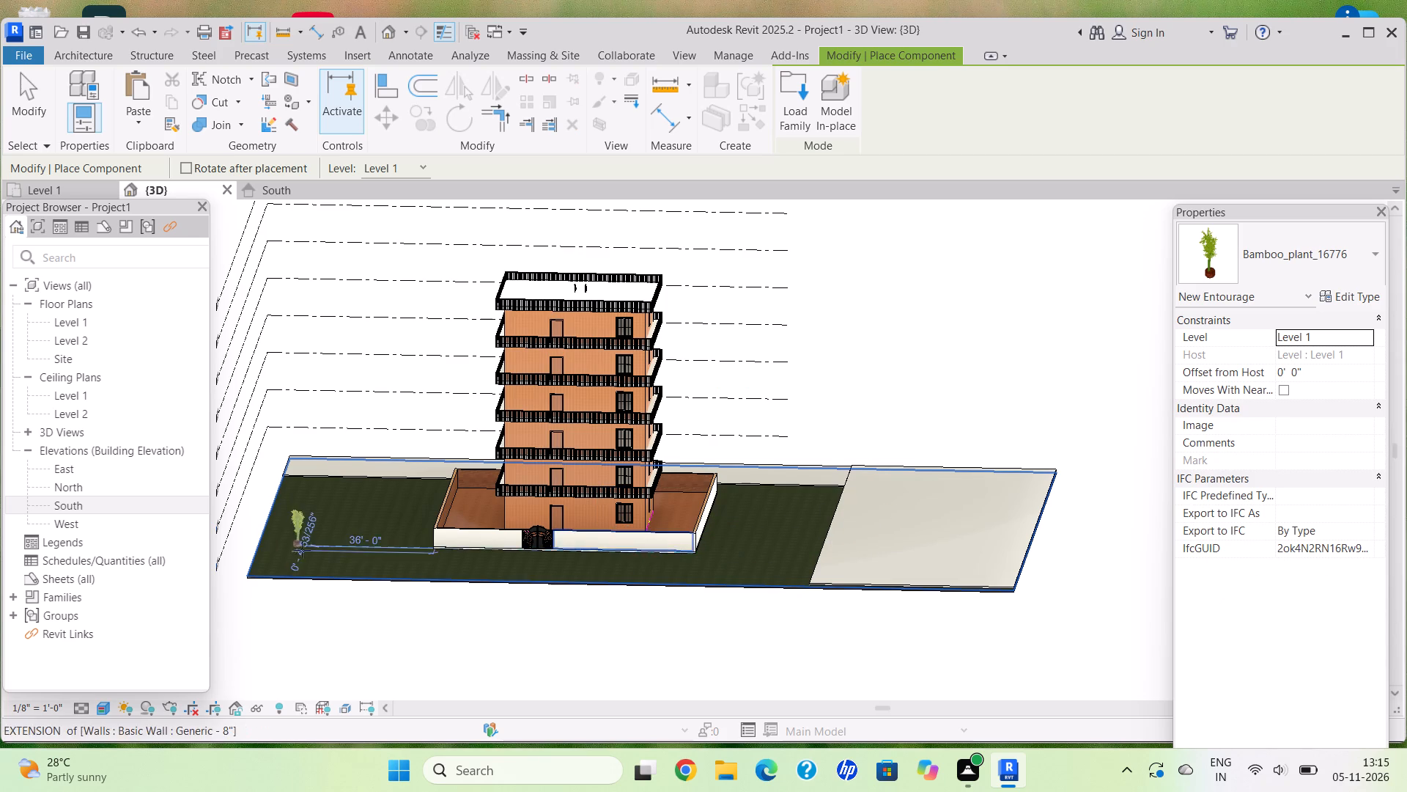
Place three Bamboo_plant_16776 instances in a row along the lawn's outer edge farthest from the pale paved area, the last at the front corner.
{"action": "middle_click_drag", "start_coordinate": [335, 539], "coordinate": [429, 560], "text": "shift"}
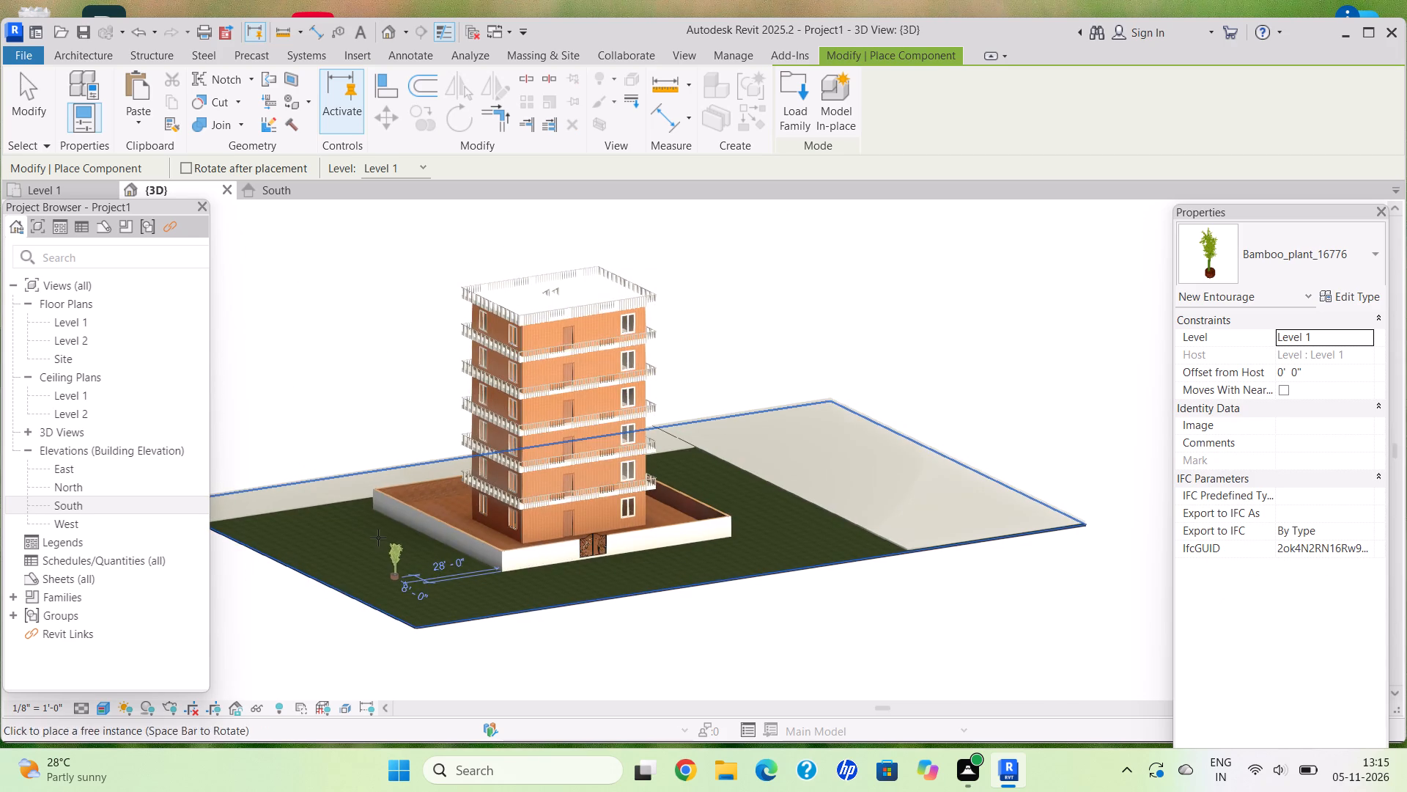
{"action": "middle_click_drag", "start_coordinate": [377, 537], "coordinate": [516, 525]}
{"action": "scroll", "coordinate": [376, 532], "scroll_direction": "up", "scroll_amount": 6}
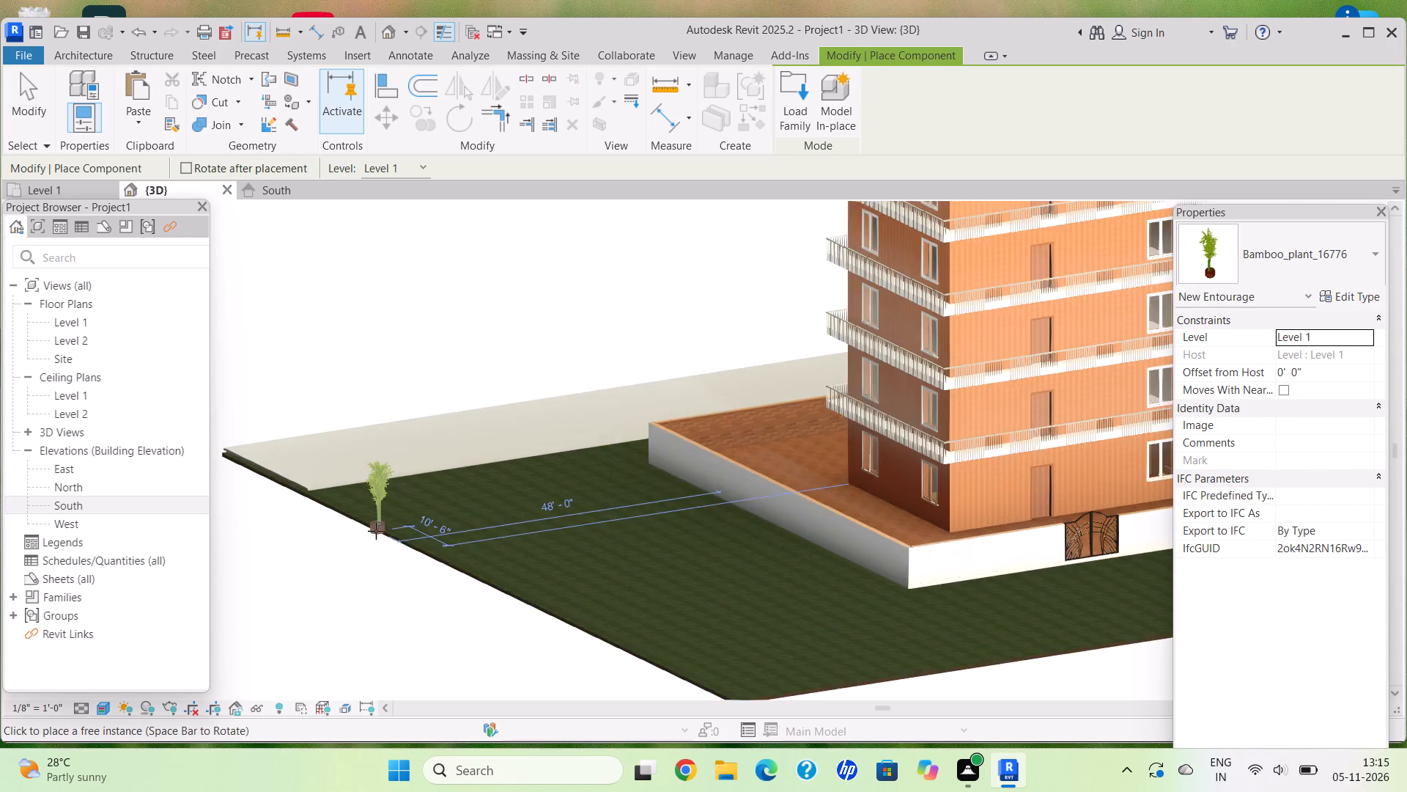
{"action": "left_click", "coordinate": [365, 500]}
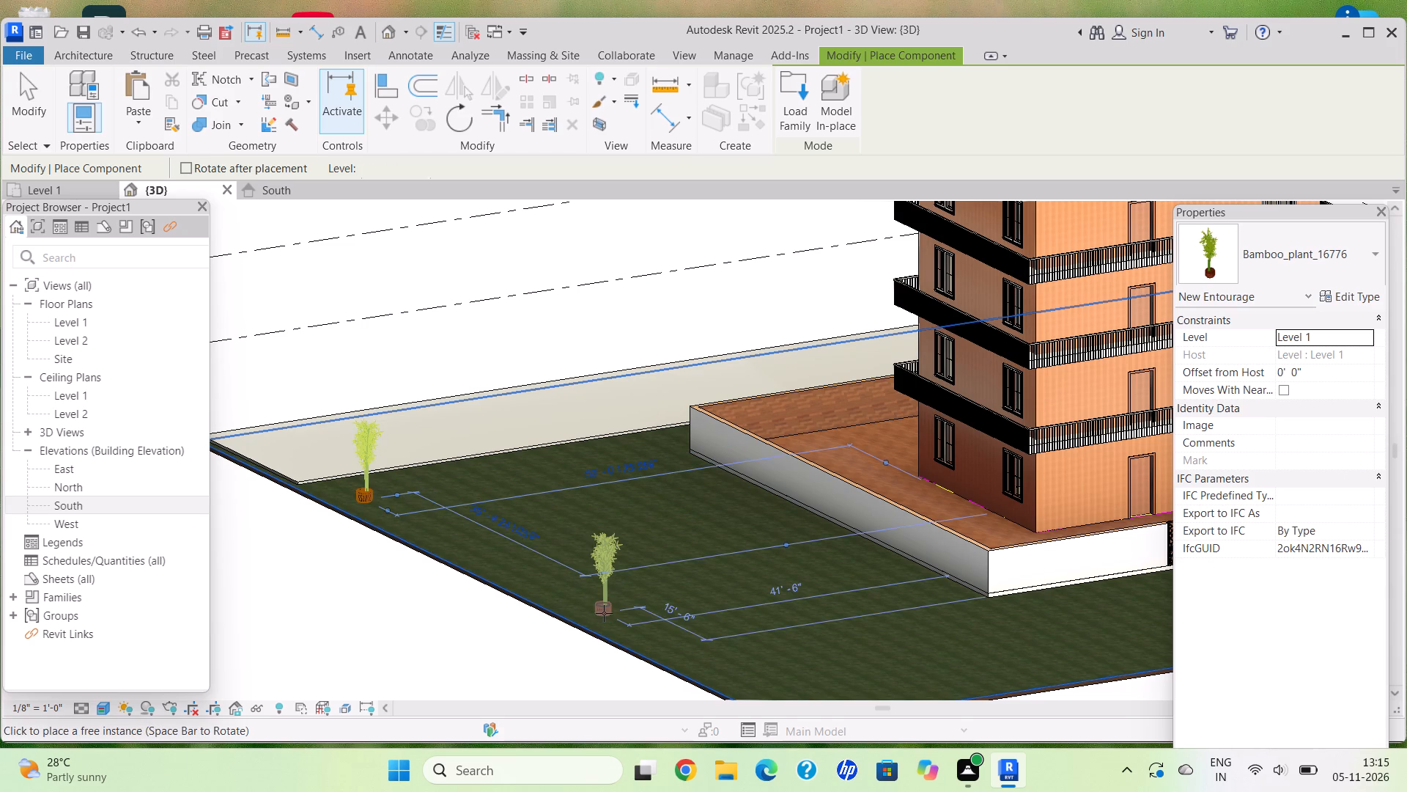
{"action": "left_click", "coordinate": [605, 613]}
{"action": "scroll", "coordinate": [717, 614], "scroll_direction": "down", "scroll_amount": 3}
{"action": "middle_click_drag", "start_coordinate": [717, 614], "coordinate": [645, 551]}
{"action": "middle_click_drag", "start_coordinate": [733, 615], "coordinate": [717, 608]}
{"action": "scroll", "coordinate": [704, 606], "scroll_direction": "up", "scroll_amount": 8}
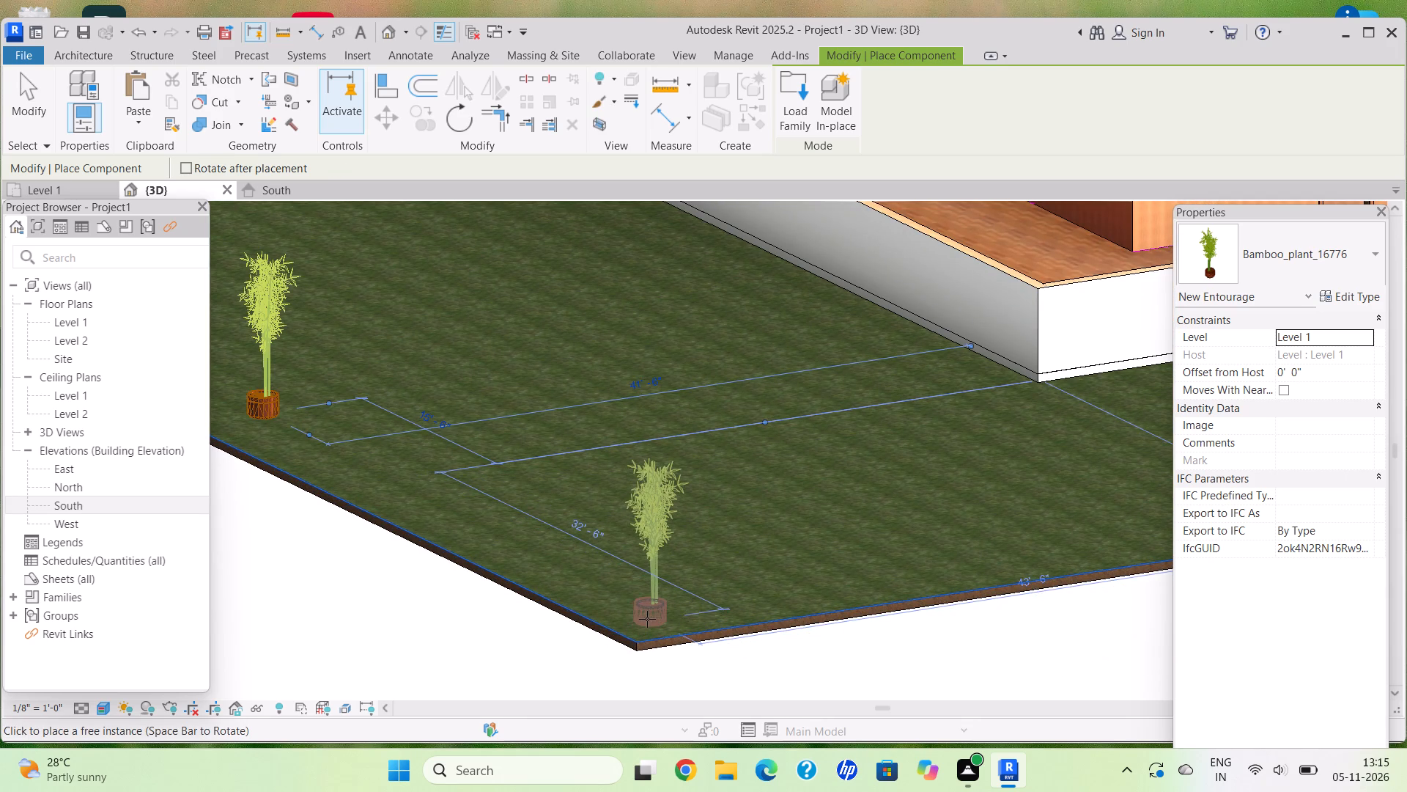
{"action": "left_click", "coordinate": [647, 619]}
{"action": "key", "text": "Escape"}
{"action": "key", "text": "Escape"}
{"action": "key", "text": "Escape"}
{"action": "key", "text": "Escape"}
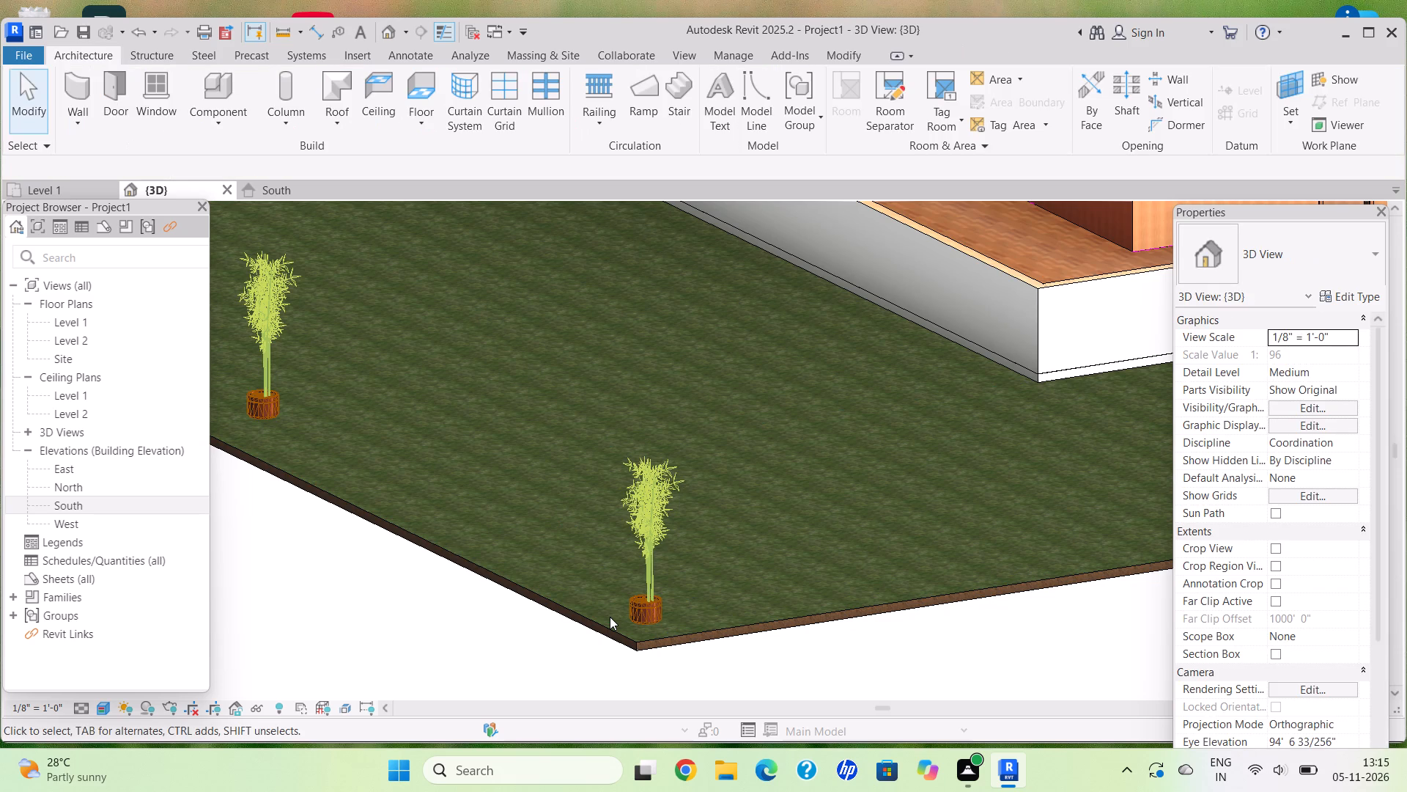
{"action": "key", "text": "Escape"}
Move the middle bamboo plant along the lawn's edge towards the rear plant.
{"action": "scroll", "coordinate": [610, 617], "scroll_direction": "down", "scroll_amount": 12}
{"action": "middle_click_drag", "start_coordinate": [587, 599], "coordinate": [509, 604]}
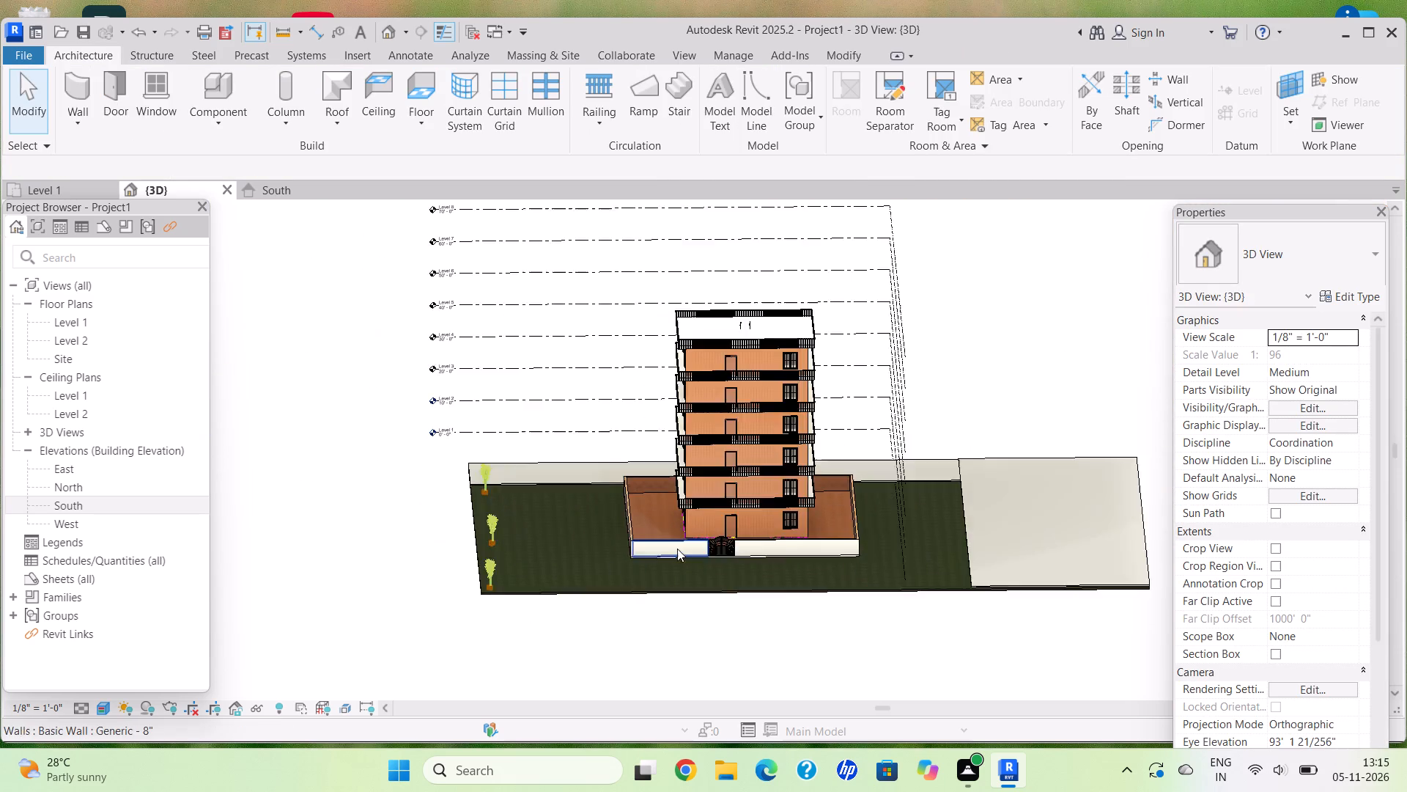
{"action": "scroll", "coordinate": [677, 549], "scroll_direction": "down", "scroll_amount": 1}
{"action": "middle_click_drag", "start_coordinate": [539, 544], "coordinate": [530, 565], "text": "shift"}
{"action": "scroll", "coordinate": [505, 528], "scroll_direction": "up", "scroll_amount": 10}
{"action": "left_click", "coordinate": [526, 526]}
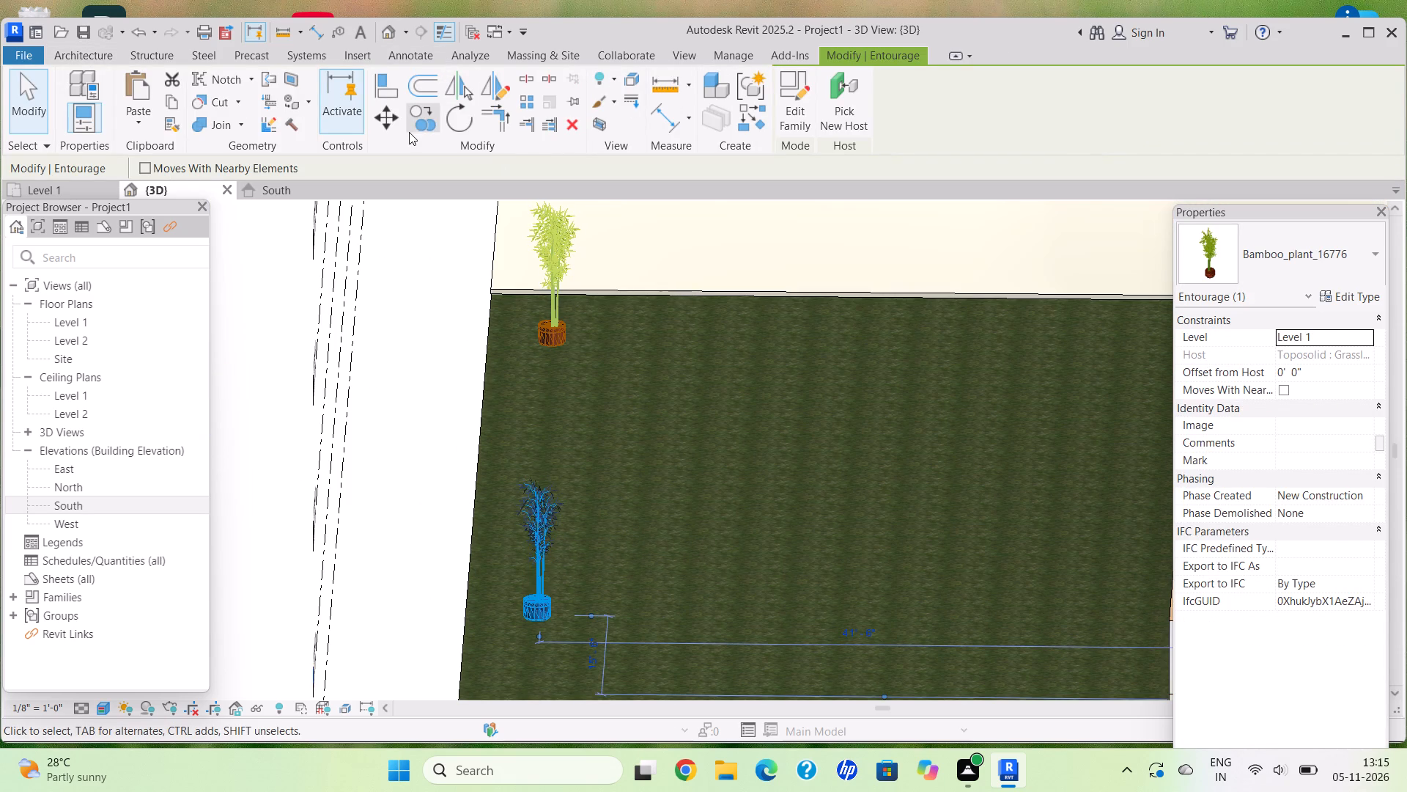
{"action": "left_click", "coordinate": [421, 122]}
{"action": "scroll", "coordinate": [523, 411], "scroll_direction": "down", "scroll_amount": 4}
{"action": "middle_click_drag", "start_coordinate": [545, 422], "coordinate": [528, 389]}
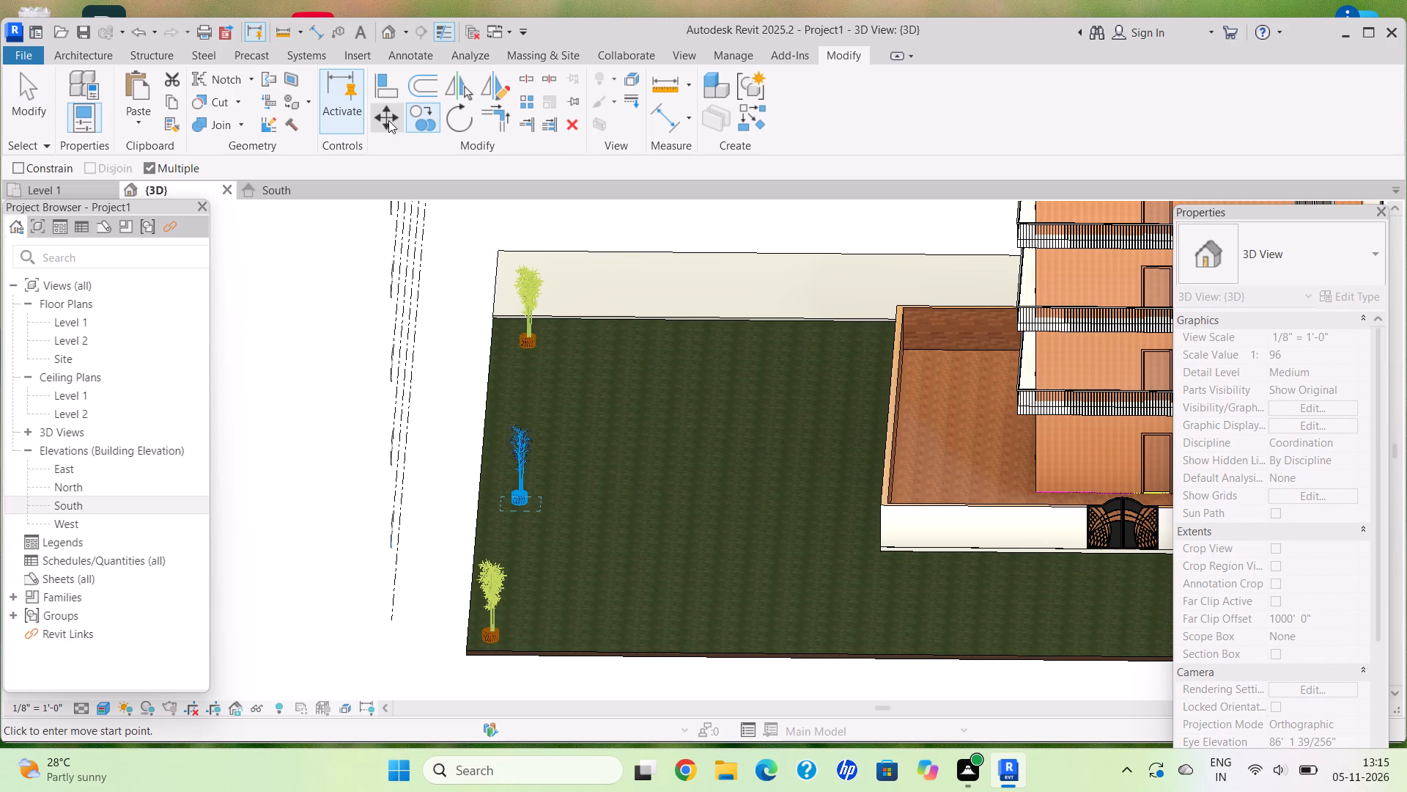
{"action": "left_click", "coordinate": [388, 120]}
{"action": "scroll", "coordinate": [496, 483], "scroll_direction": "up", "scroll_amount": 6}
{"action": "left_click", "coordinate": [535, 494]}
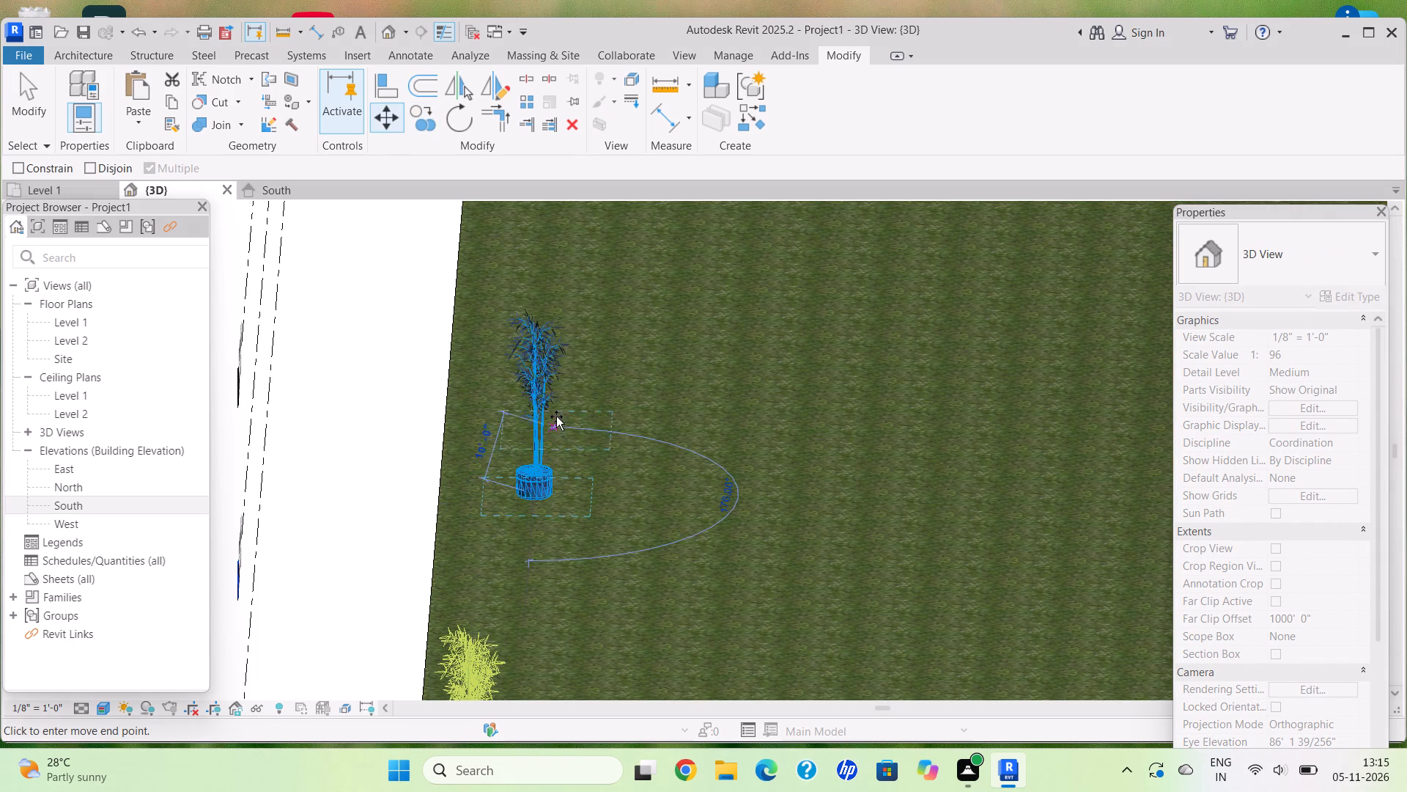
{"action": "left_click", "coordinate": [561, 400]}
{"action": "key", "text": "Escape"}
{"action": "key", "text": "Escape"}
Examine the row of bamboo plants and the site from several angles.
{"action": "scroll", "coordinate": [560, 447], "scroll_direction": "down", "scroll_amount": 3}
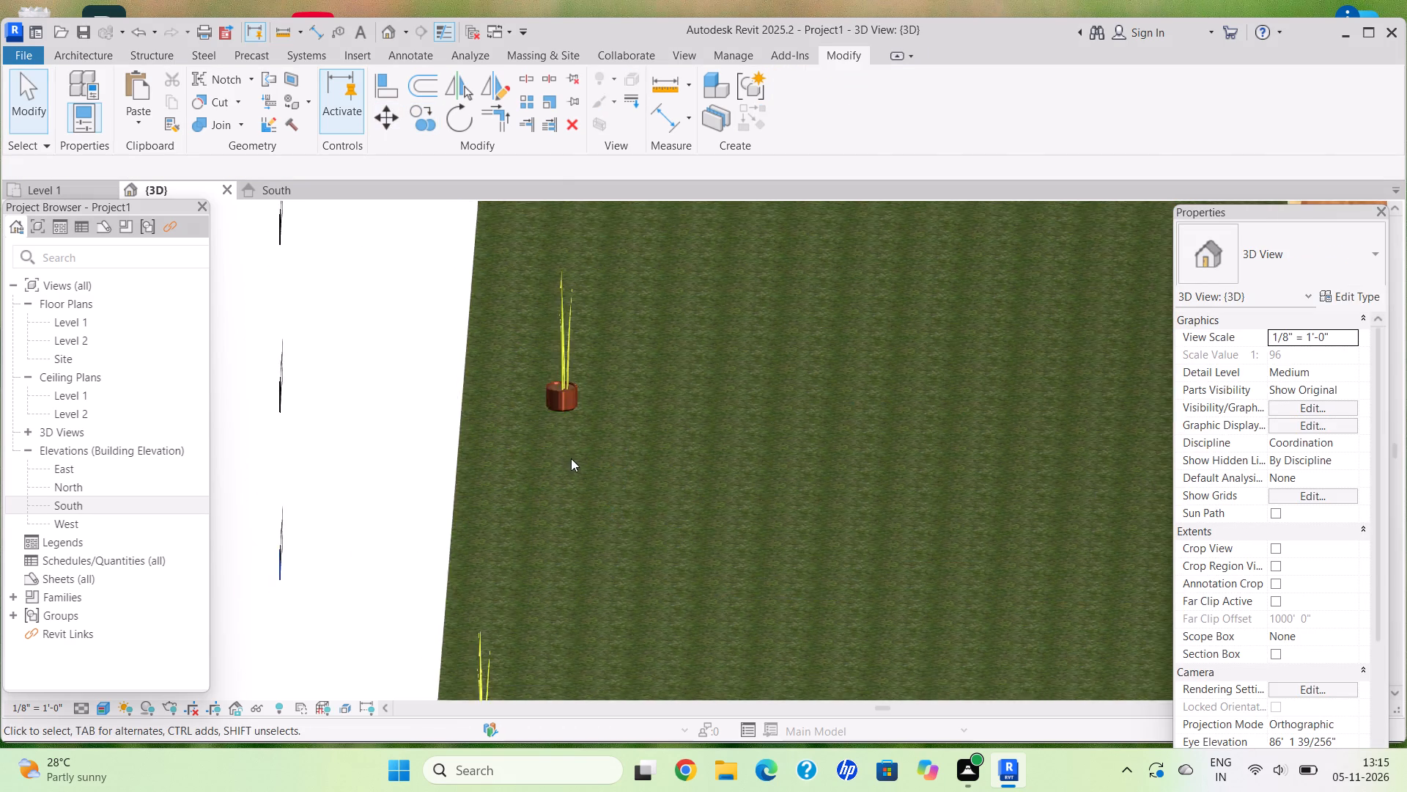
{"action": "scroll", "coordinate": [571, 458], "scroll_direction": "down", "scroll_amount": 10}
{"action": "middle_click_drag", "start_coordinate": [577, 458], "coordinate": [671, 455], "text": "shift"}
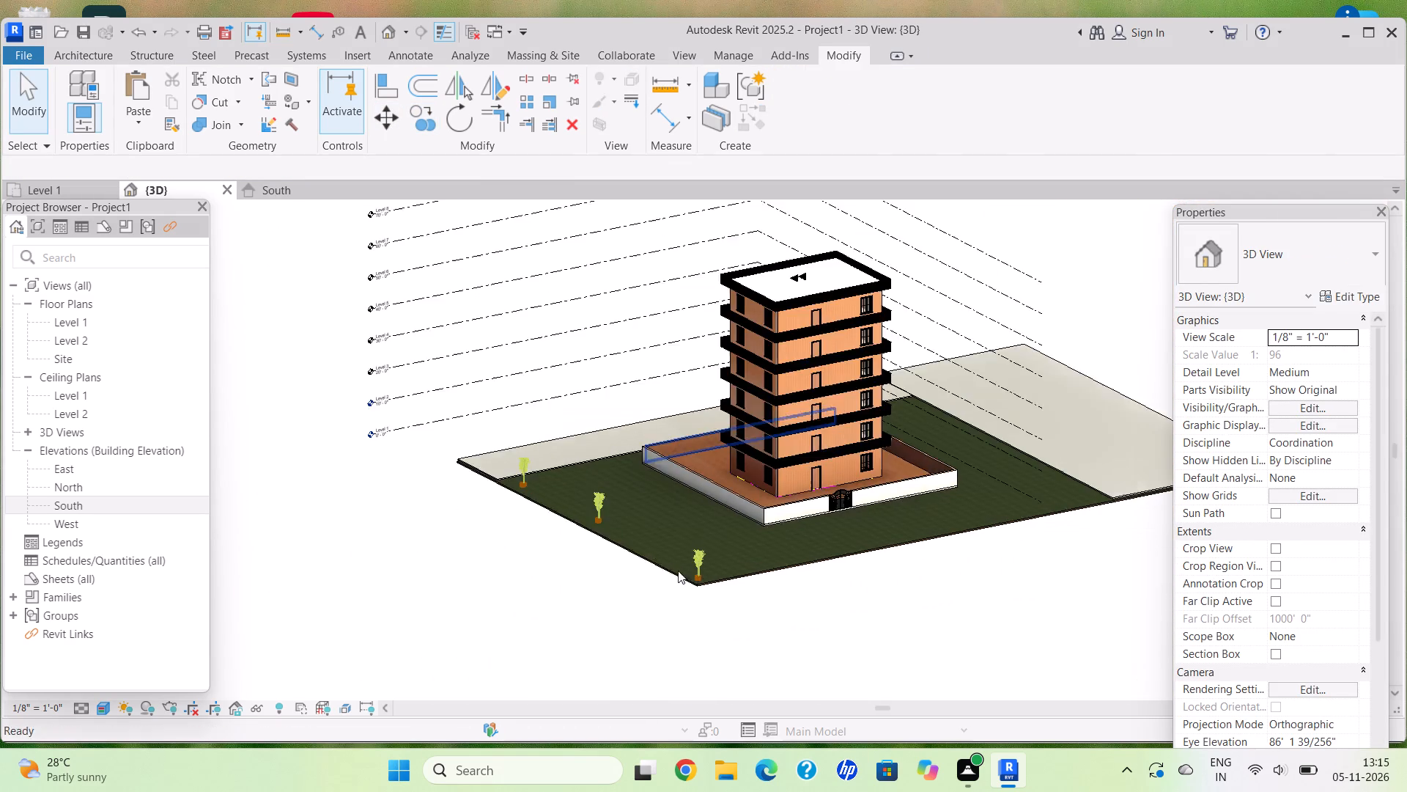
{"action": "scroll", "coordinate": [683, 576], "scroll_direction": "up", "scroll_amount": 6}
{"action": "scroll", "coordinate": [757, 524], "scroll_direction": "down", "scroll_amount": 5}
{"action": "middle_click_drag", "start_coordinate": [755, 507], "coordinate": [474, 538]}
{"action": "middle_click_drag", "start_coordinate": [673, 529], "coordinate": [597, 530]}
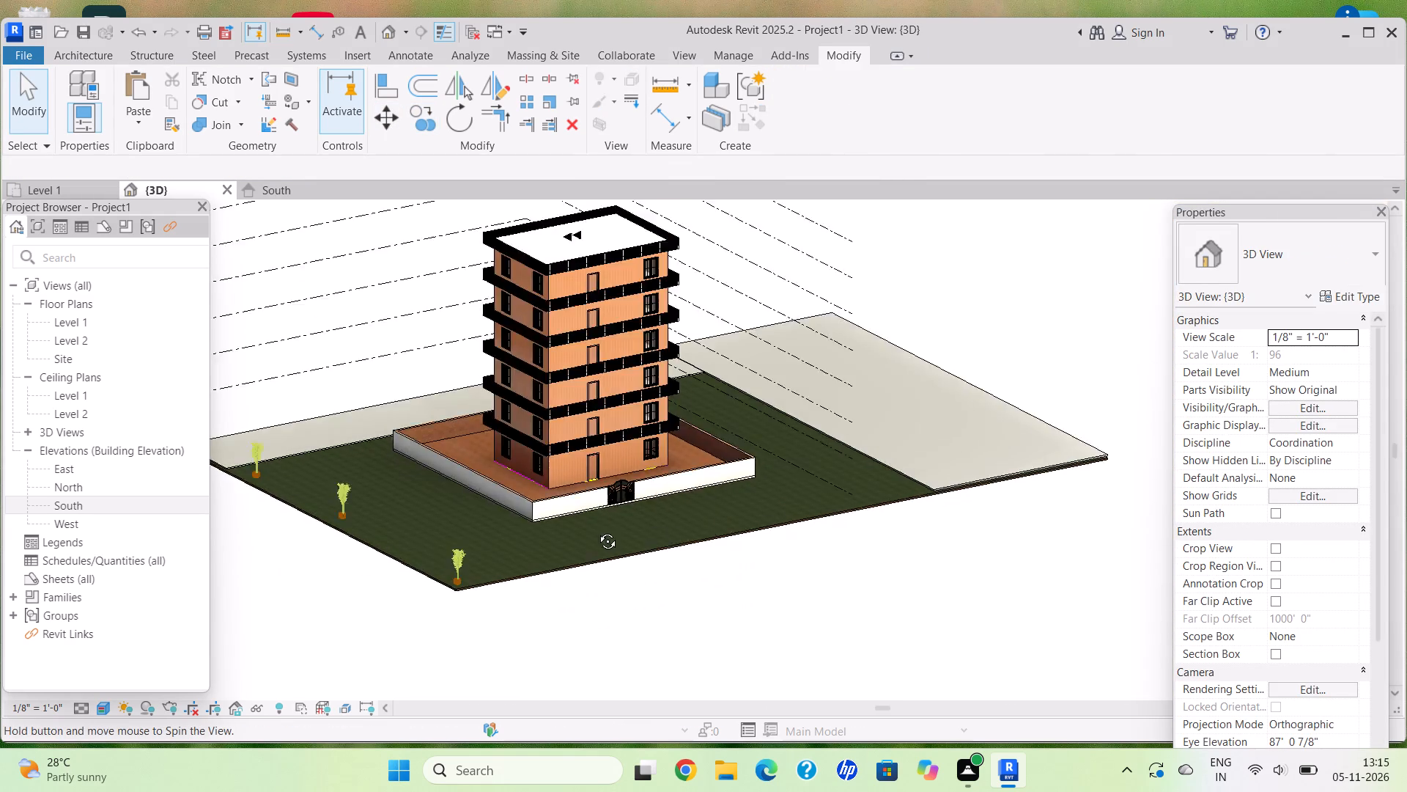
{"action": "middle_click_drag", "start_coordinate": [597, 530], "coordinate": [523, 530]}
{"action": "middle_click_drag", "start_coordinate": [638, 543], "coordinate": [690, 554]}
{"action": "middle_click_drag", "start_coordinate": [695, 530], "coordinate": [617, 541]}
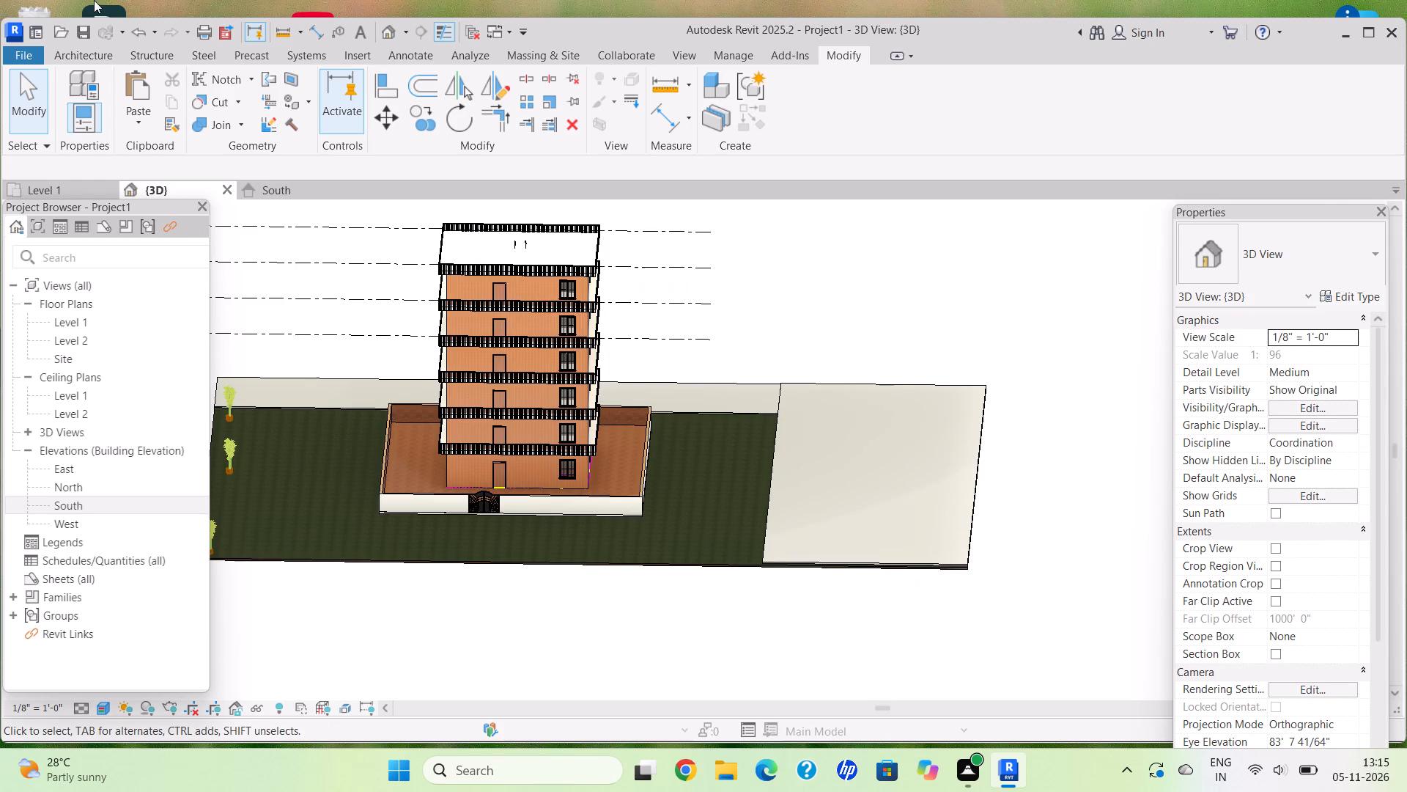
Load the 2012_Porsche_911_Carrera_S_-_Car_Automobile_Vehicle_13749 family from the cars folder as a component.
{"action": "left_click", "coordinate": [89, 54]}
{"action": "left_click", "coordinate": [221, 120]}
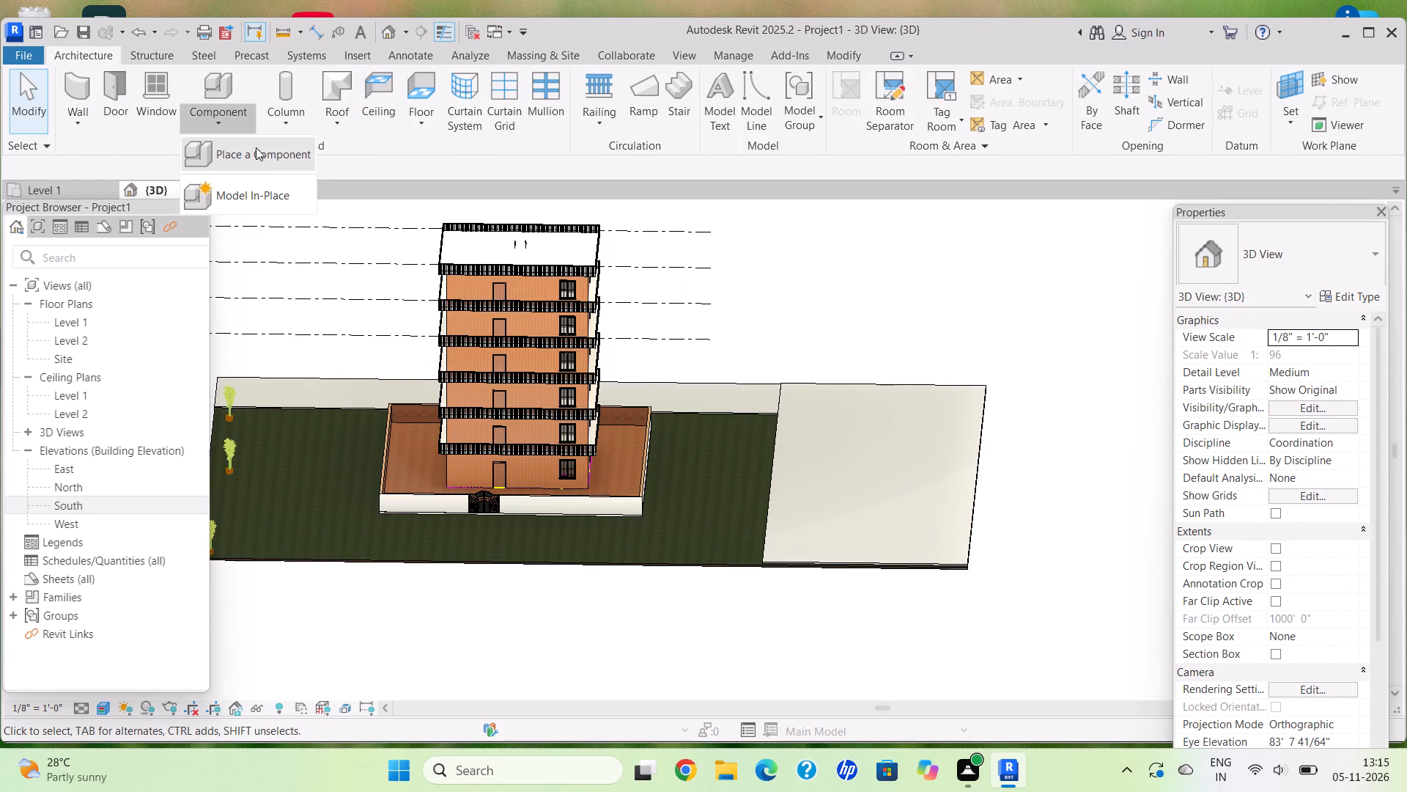
{"action": "left_click", "coordinate": [261, 153]}
{"action": "left_click", "coordinate": [787, 125]}
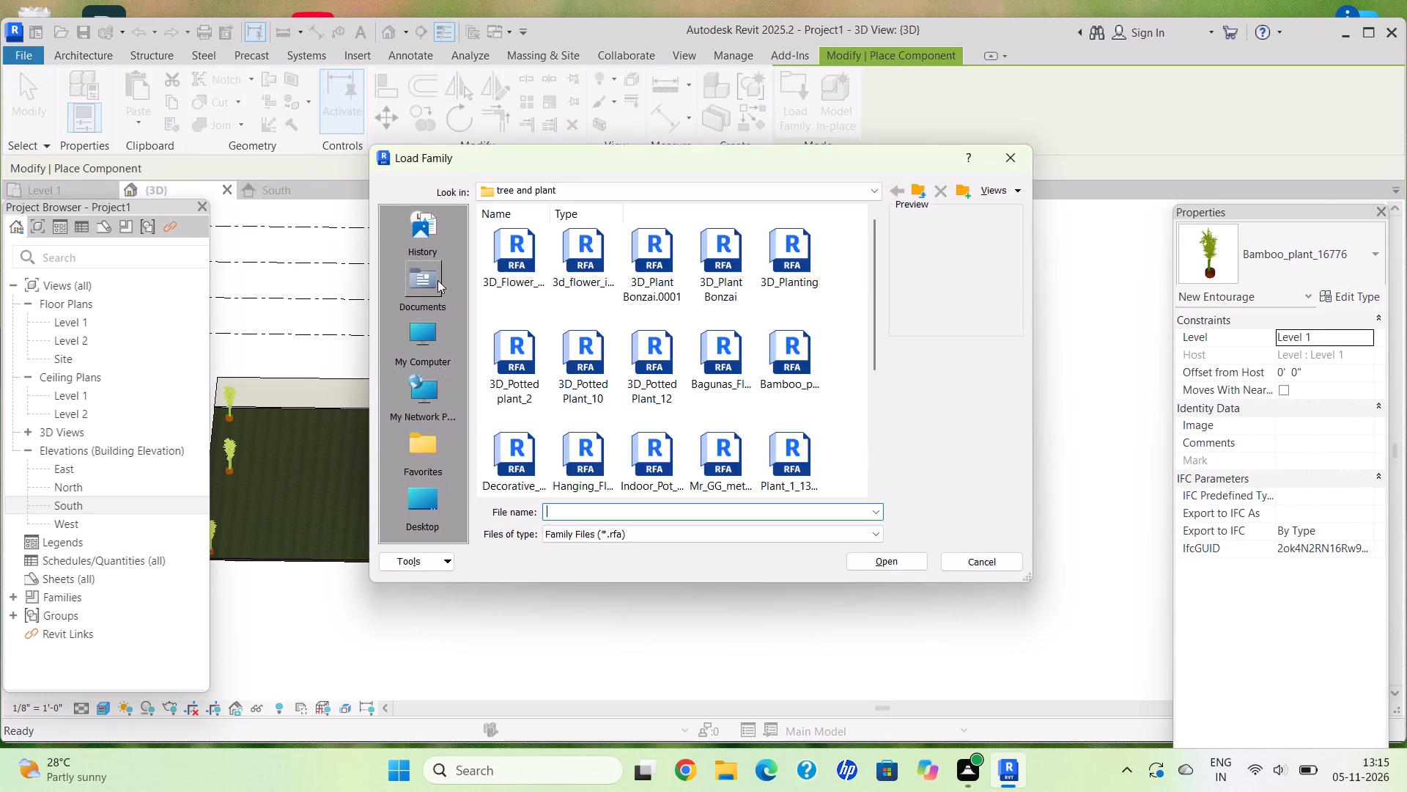
{"action": "double_click", "coordinate": [432, 282]}
{"action": "double_click", "coordinate": [805, 359]}
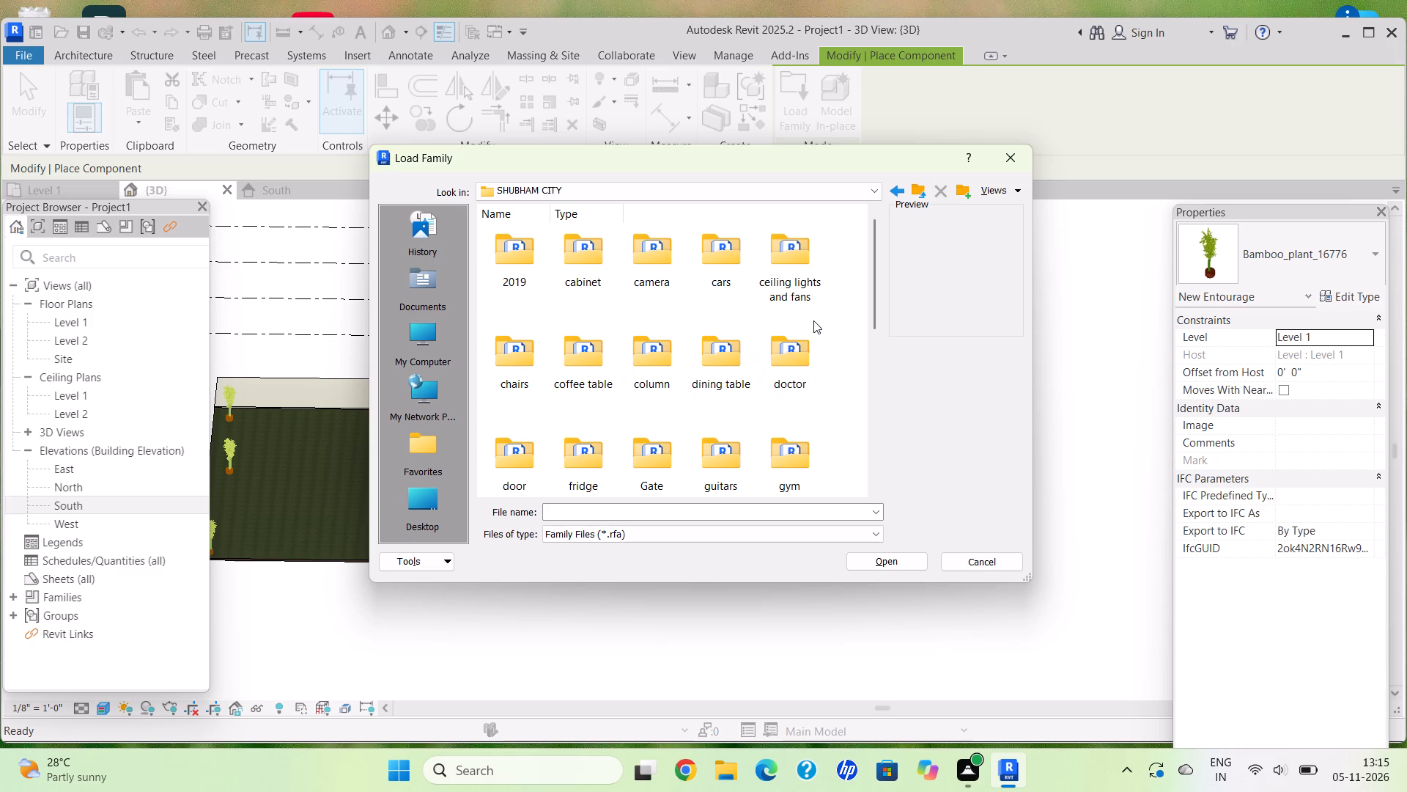
{"action": "scroll", "coordinate": [760, 425], "scroll_direction": "down", "scroll_amount": 7}
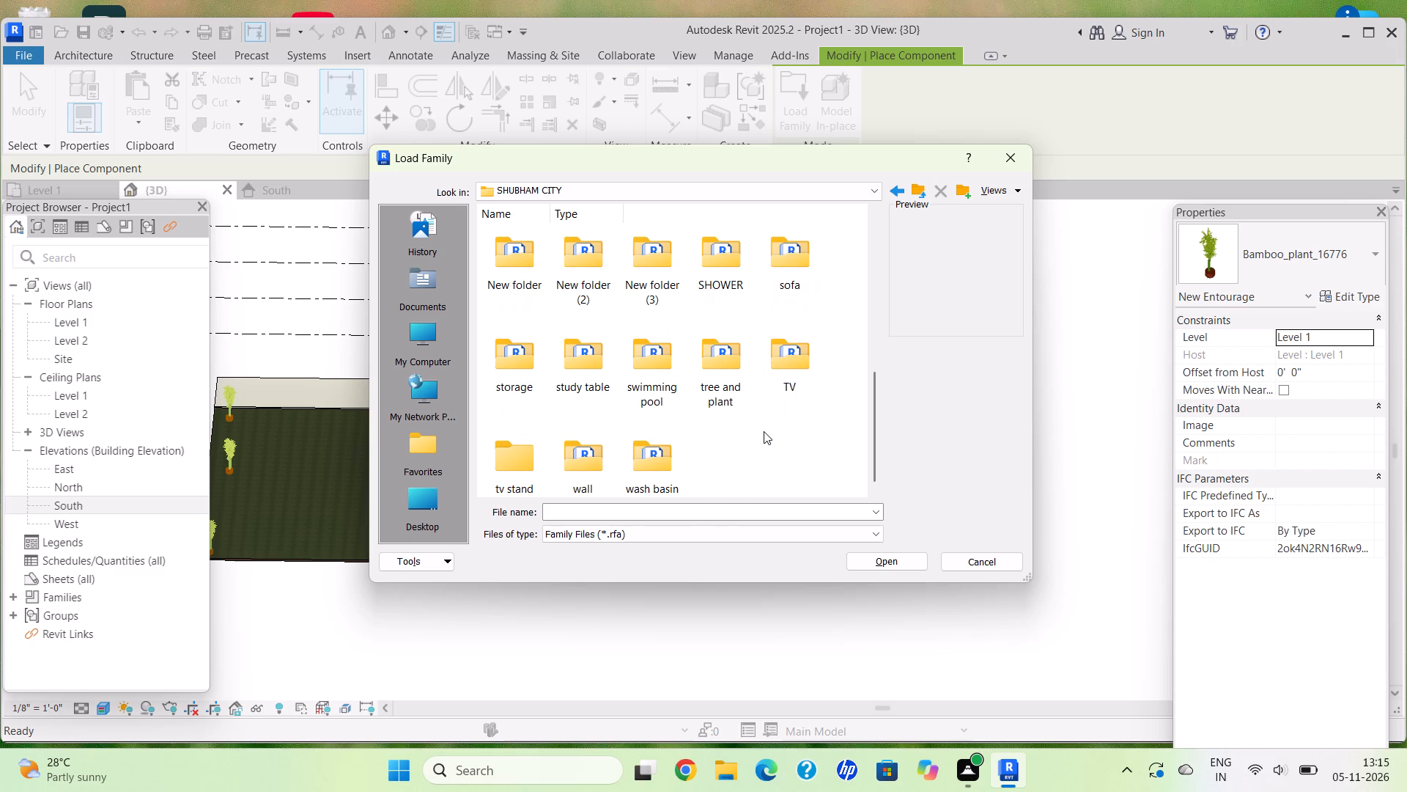
{"action": "scroll", "coordinate": [733, 408], "scroll_direction": "up", "scroll_amount": 3}
{"action": "double_click", "coordinate": [724, 247]}
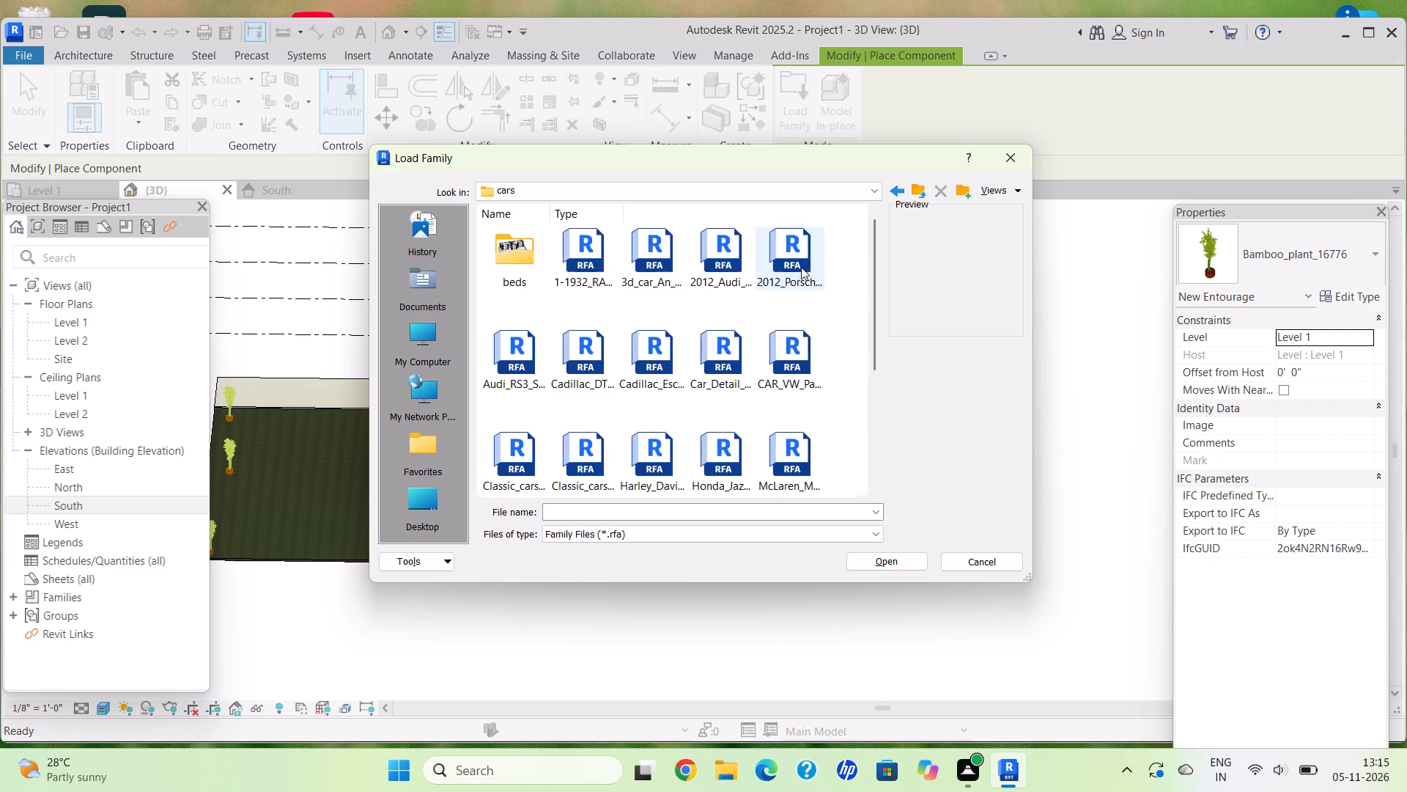
{"action": "left_click", "coordinate": [802, 267]}
{"action": "left_click", "coordinate": [880, 573]}
{"action": "left_click", "coordinate": [874, 546]}
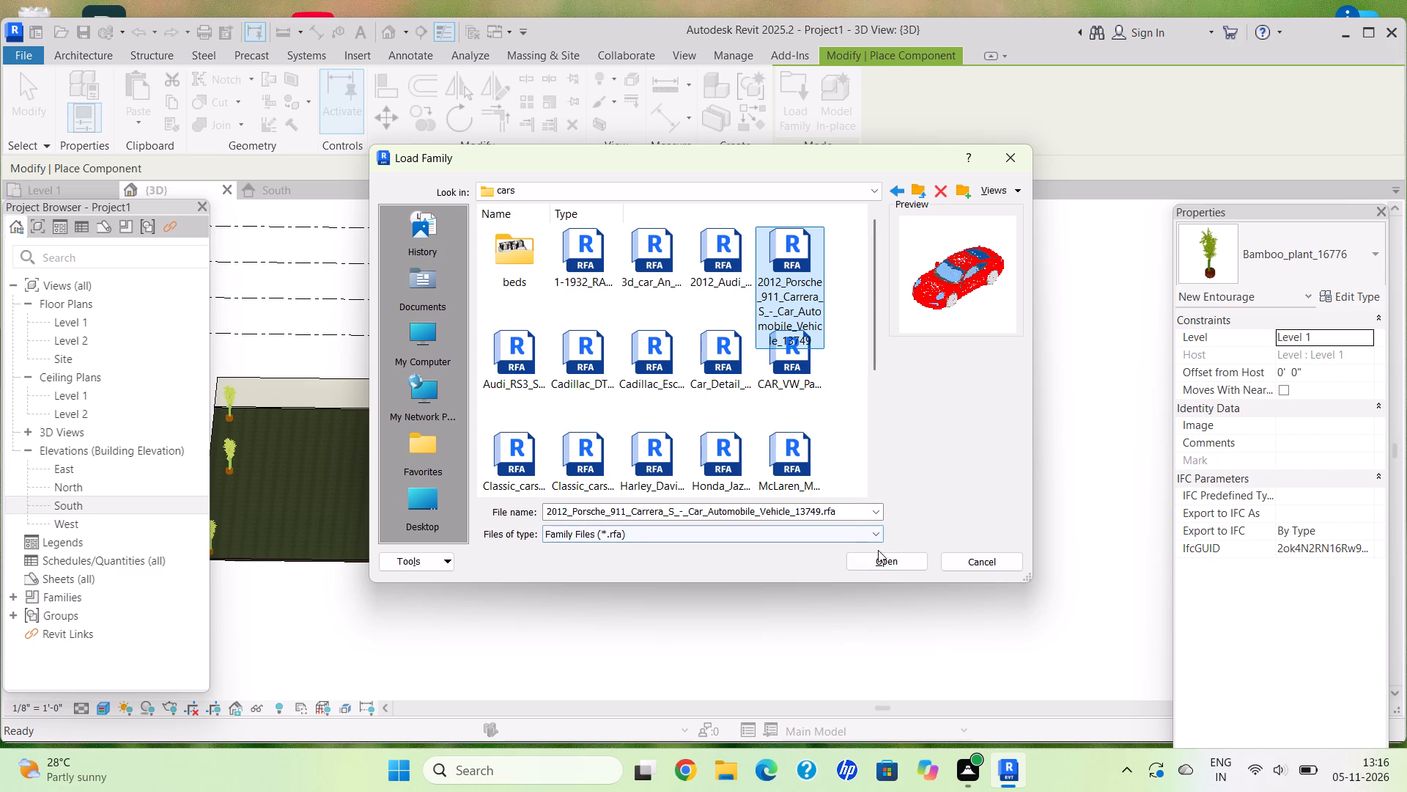
{"action": "left_click", "coordinate": [881, 557]}
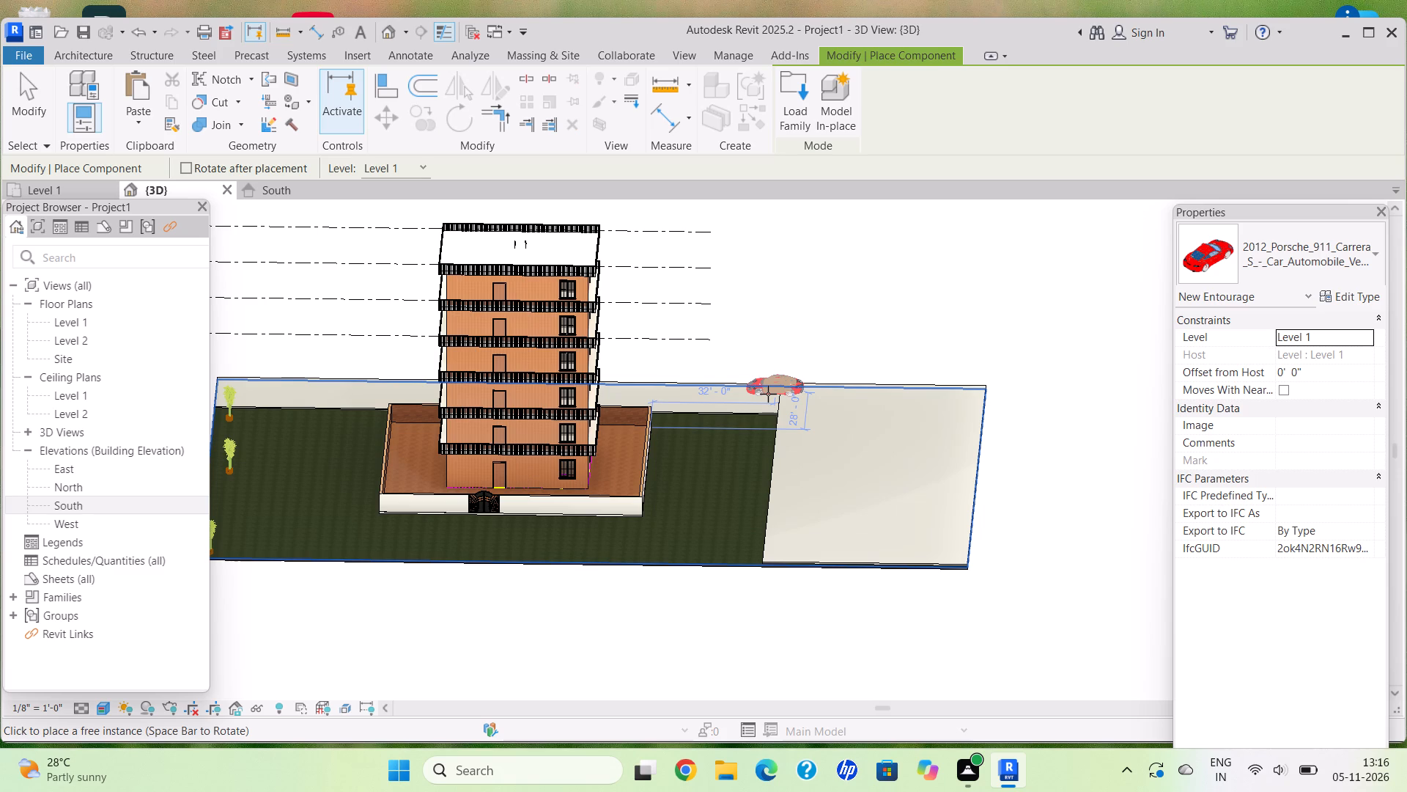
Place one Porsche 911 on the pale paved area beside the lawn, rotated parallel to the lawn's edge.
{"action": "scroll", "coordinate": [782, 411], "scroll_direction": "down", "scroll_amount": 1}
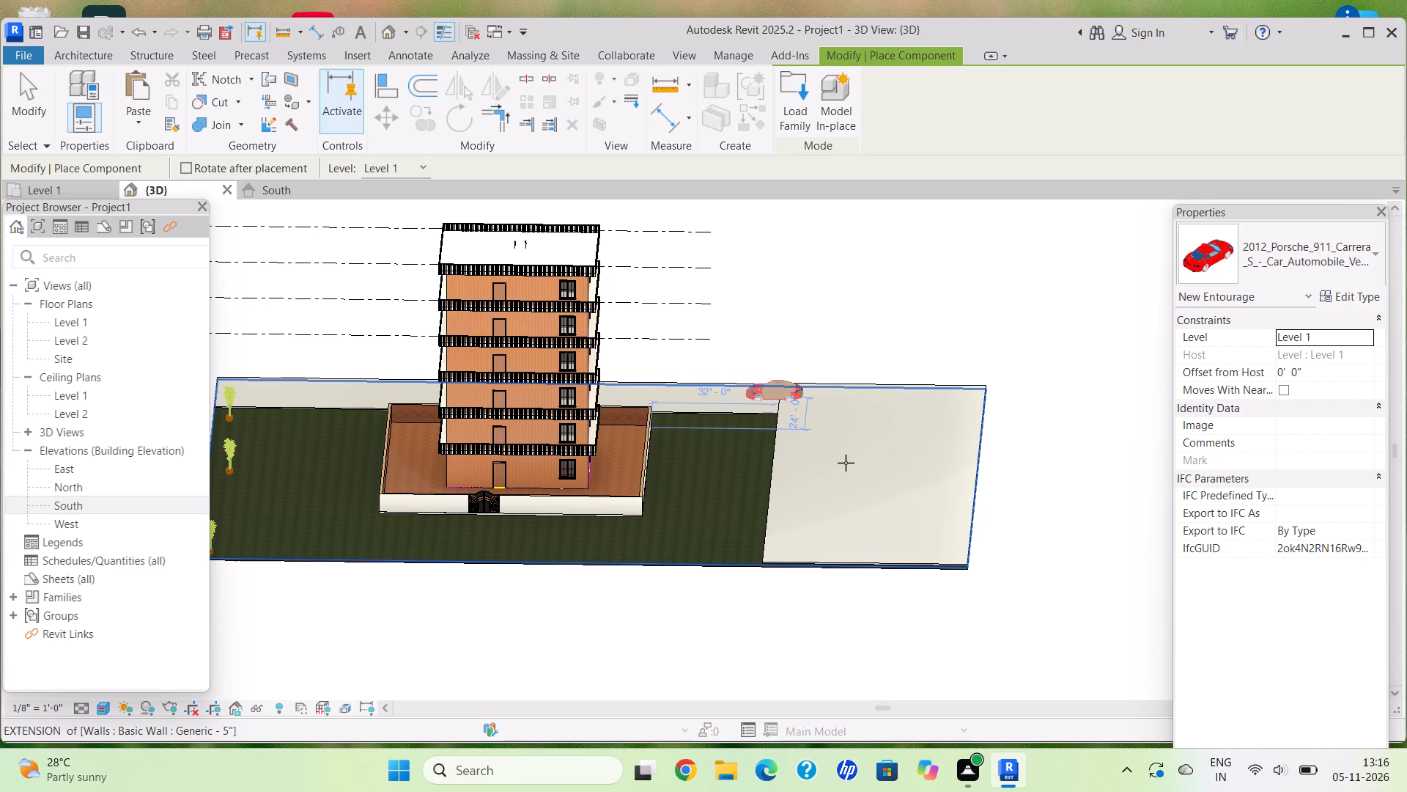
{"action": "key", "text": "space"}
{"action": "key", "text": "space"}
{"action": "key", "text": "space"}
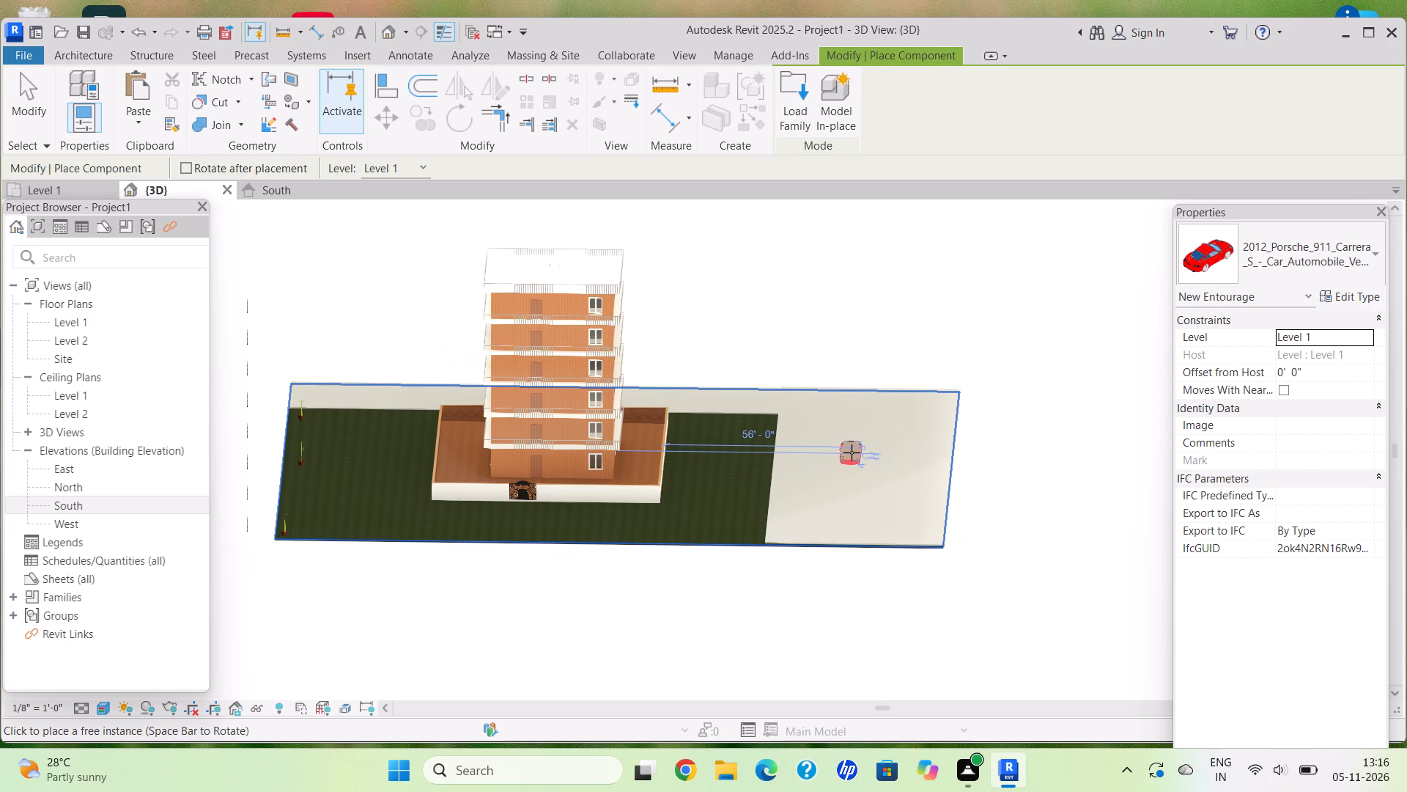
{"action": "scroll", "coordinate": [854, 450], "scroll_direction": "up", "scroll_amount": 5}
{"action": "key", "text": "space"}
{"action": "scroll", "coordinate": [854, 450], "scroll_direction": "up", "scroll_amount": 6}
{"action": "key", "text": "space"}
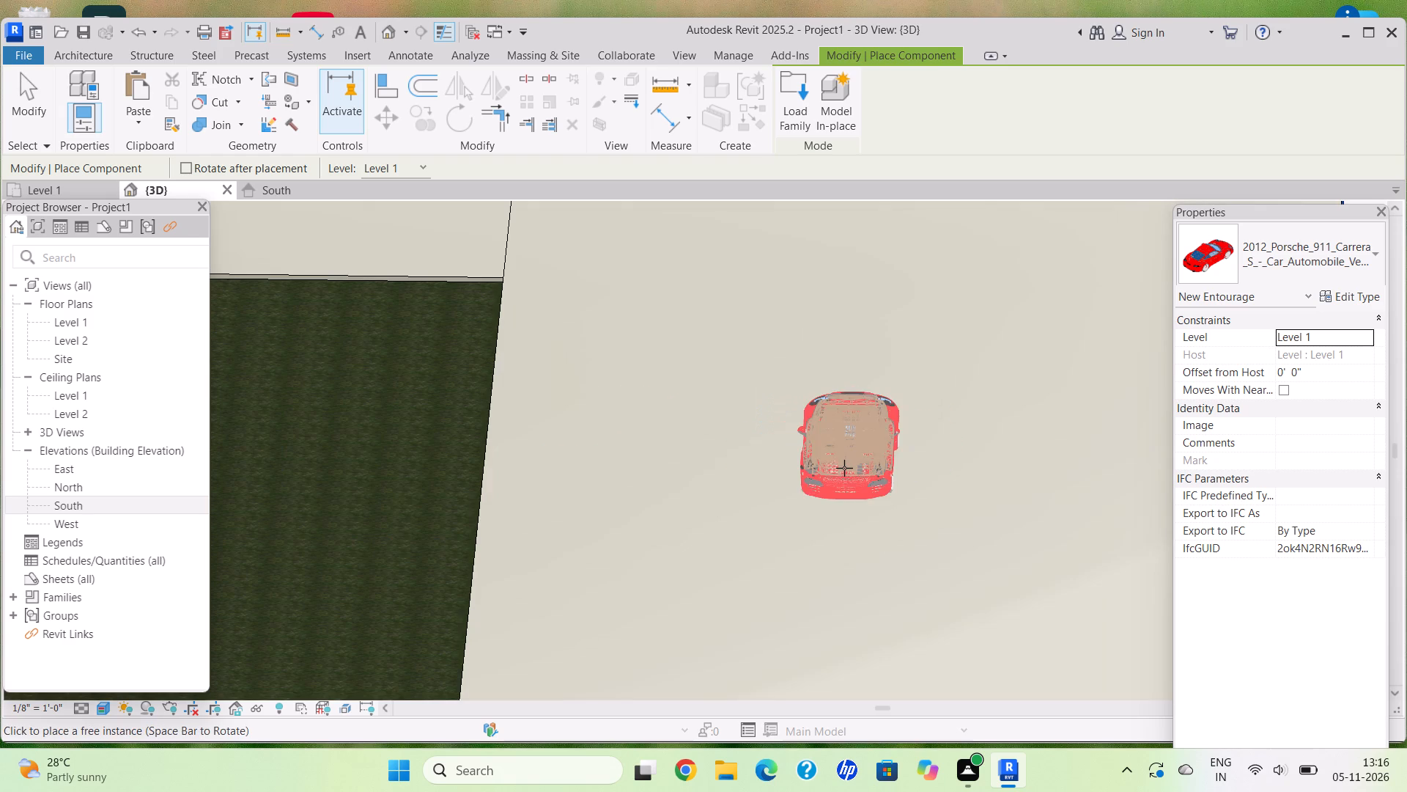
{"action": "scroll", "coordinate": [844, 466], "scroll_direction": "down", "scroll_amount": 7}
{"action": "key", "text": "space"}
{"action": "key", "text": "space"}
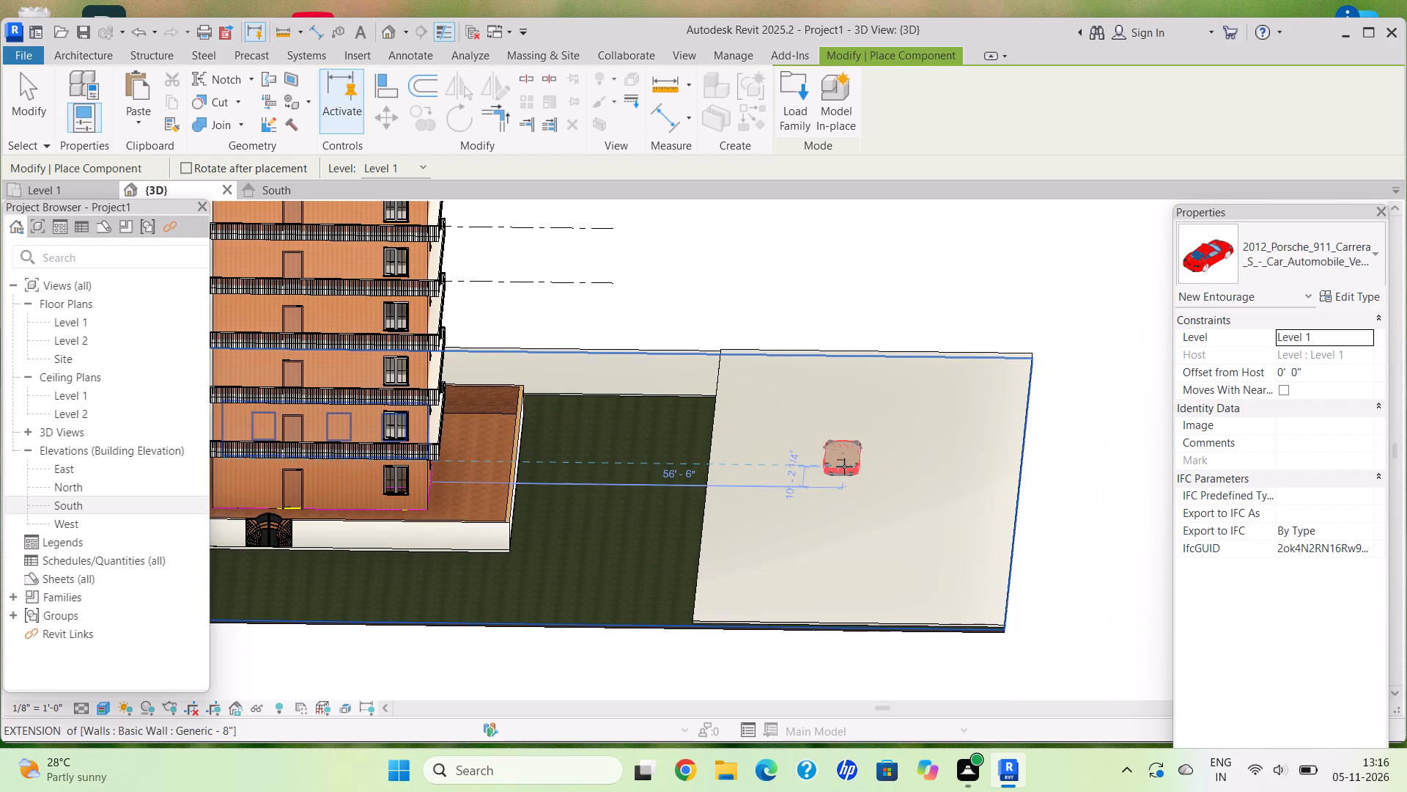
{"action": "left_click", "coordinate": [847, 463]}
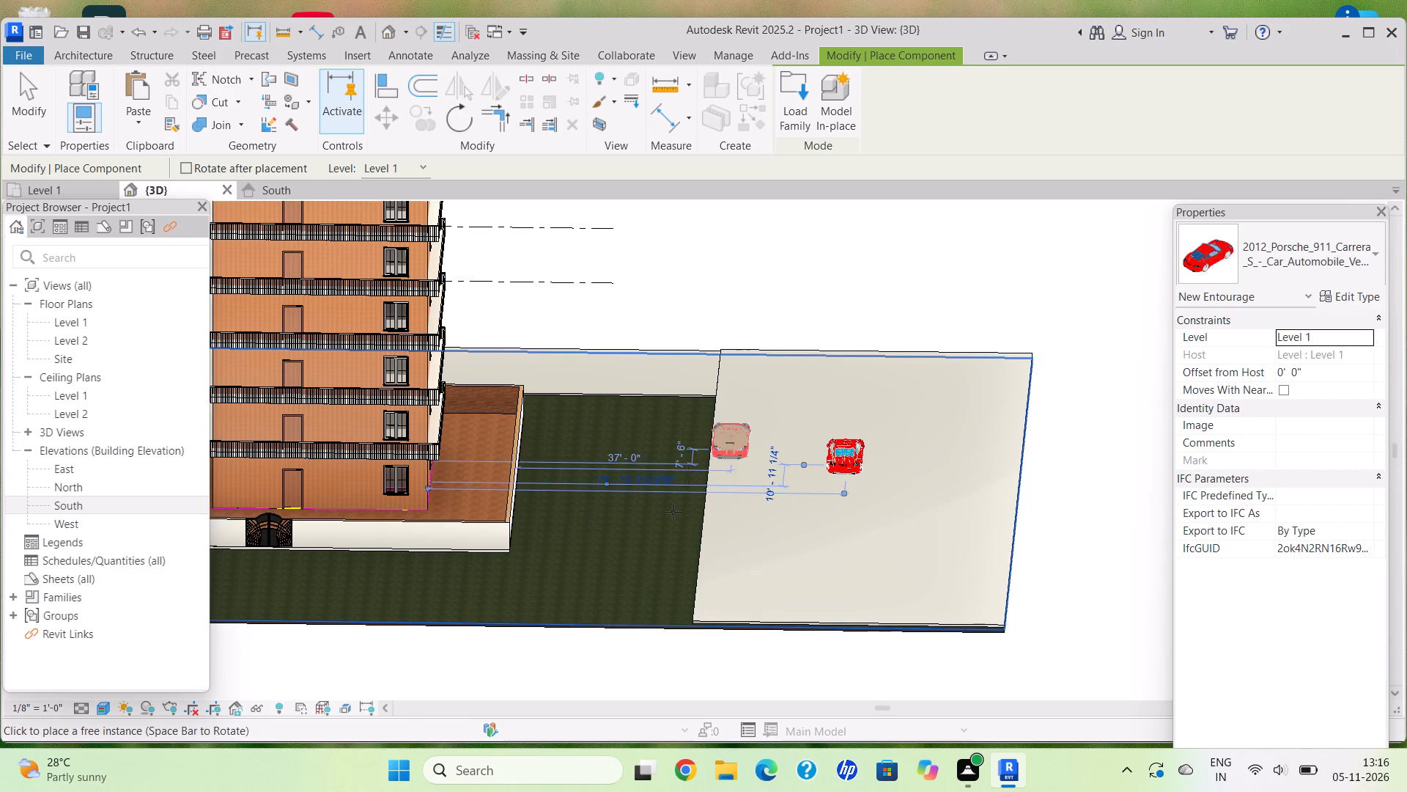
{"action": "key", "text": "Escape"}
{"action": "key", "text": "Escape"}
{"action": "key", "text": "Escape"}
{"action": "key", "text": "Escape"}
{"action": "key", "text": "Escape"}
Examine the building's roof and upper floors and the site with the placed car.
{"action": "scroll", "coordinate": [722, 535], "scroll_direction": "down", "scroll_amount": 3}
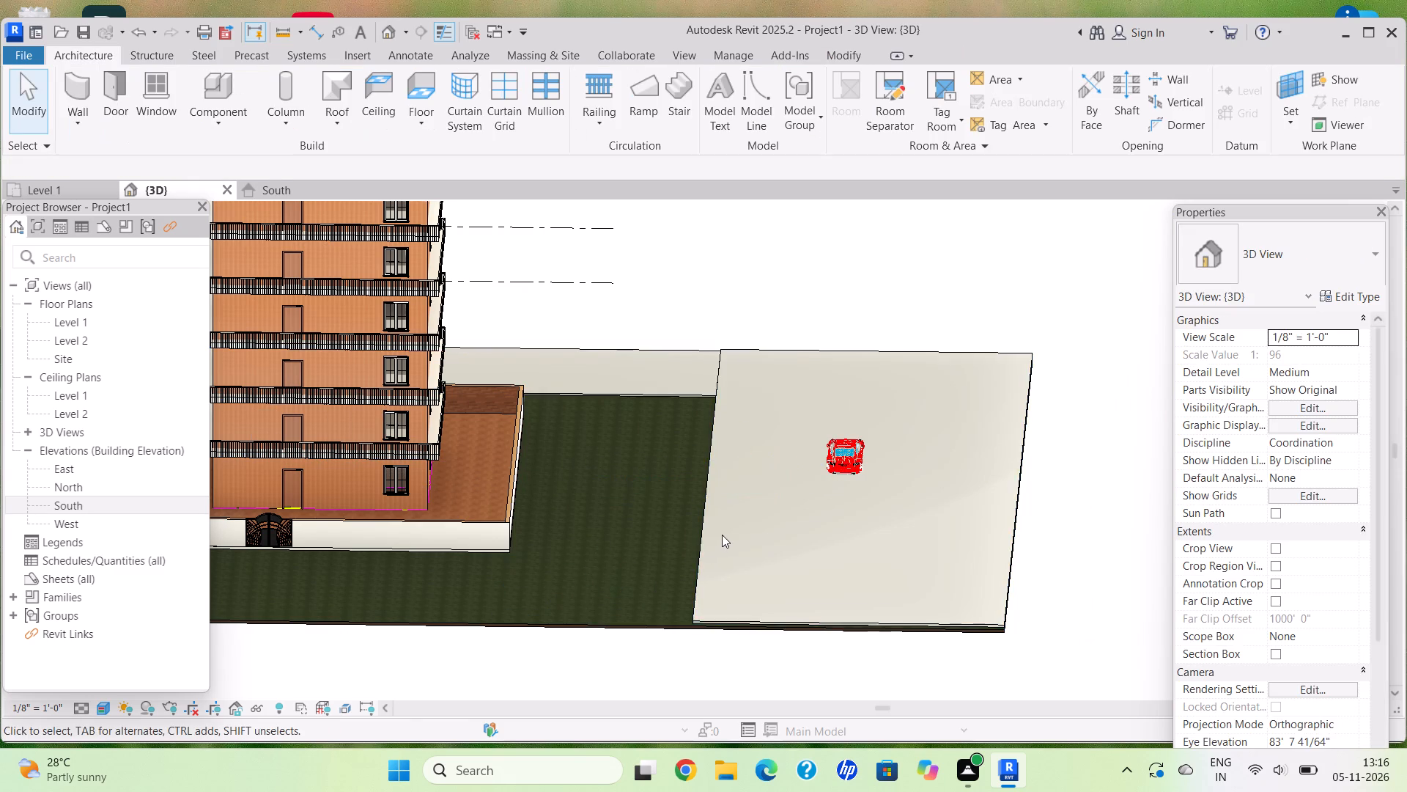
{"action": "scroll", "coordinate": [722, 535], "scroll_direction": "down", "scroll_amount": 1}
{"action": "scroll", "coordinate": [576, 513], "scroll_direction": "down", "scroll_amount": 2}
{"action": "middle_click_drag", "start_coordinate": [529, 505], "coordinate": [580, 512], "text": "shift"}
{"action": "scroll", "coordinate": [545, 417], "scroll_direction": "up", "scroll_amount": 11}
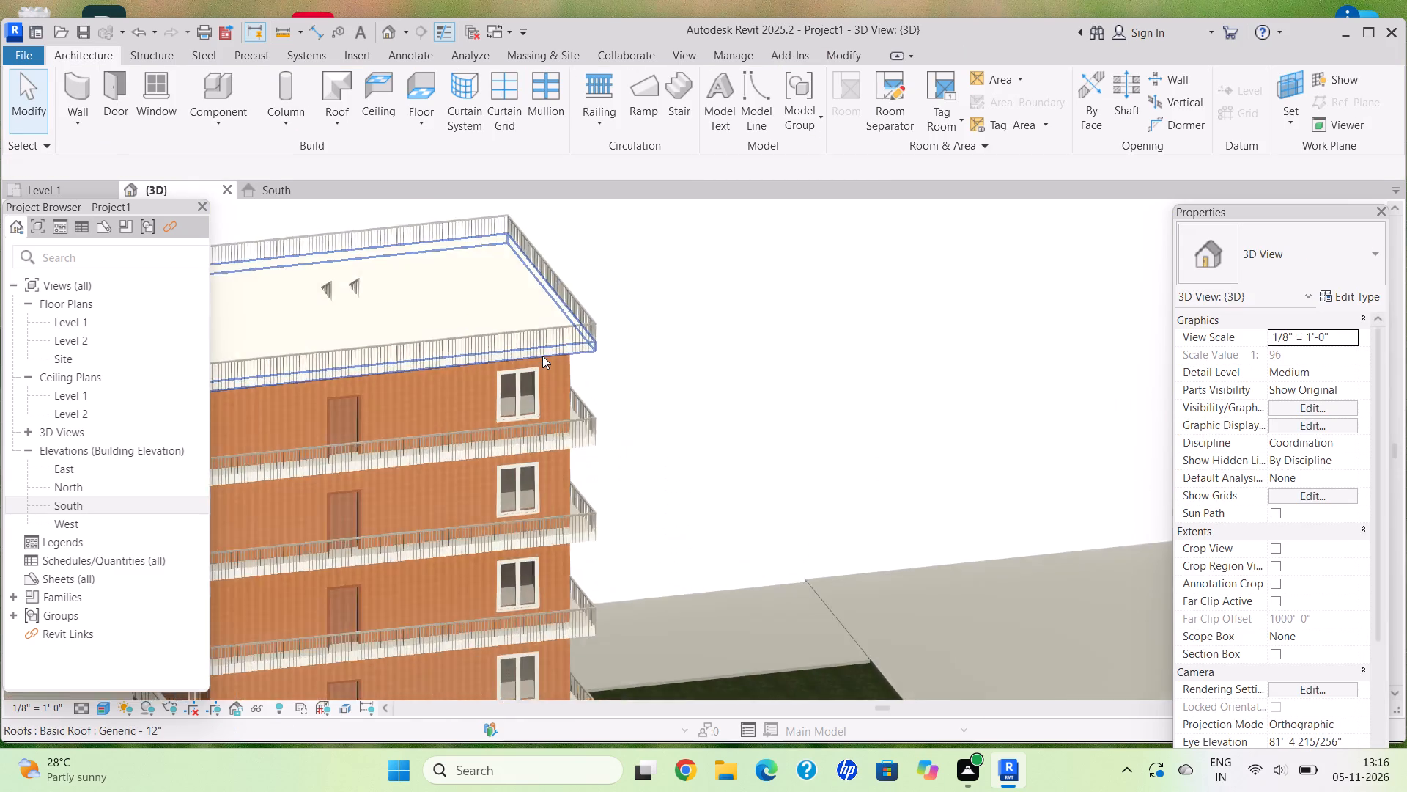
{"action": "scroll", "coordinate": [542, 356], "scroll_direction": "up", "scroll_amount": 1}
{"action": "scroll", "coordinate": [591, 335], "scroll_direction": "down", "scroll_amount": 2}
{"action": "scroll", "coordinate": [621, 413], "scroll_direction": "down", "scroll_amount": 6}
{"action": "middle_click_drag", "start_coordinate": [594, 516], "coordinate": [527, 462], "text": "shift"}
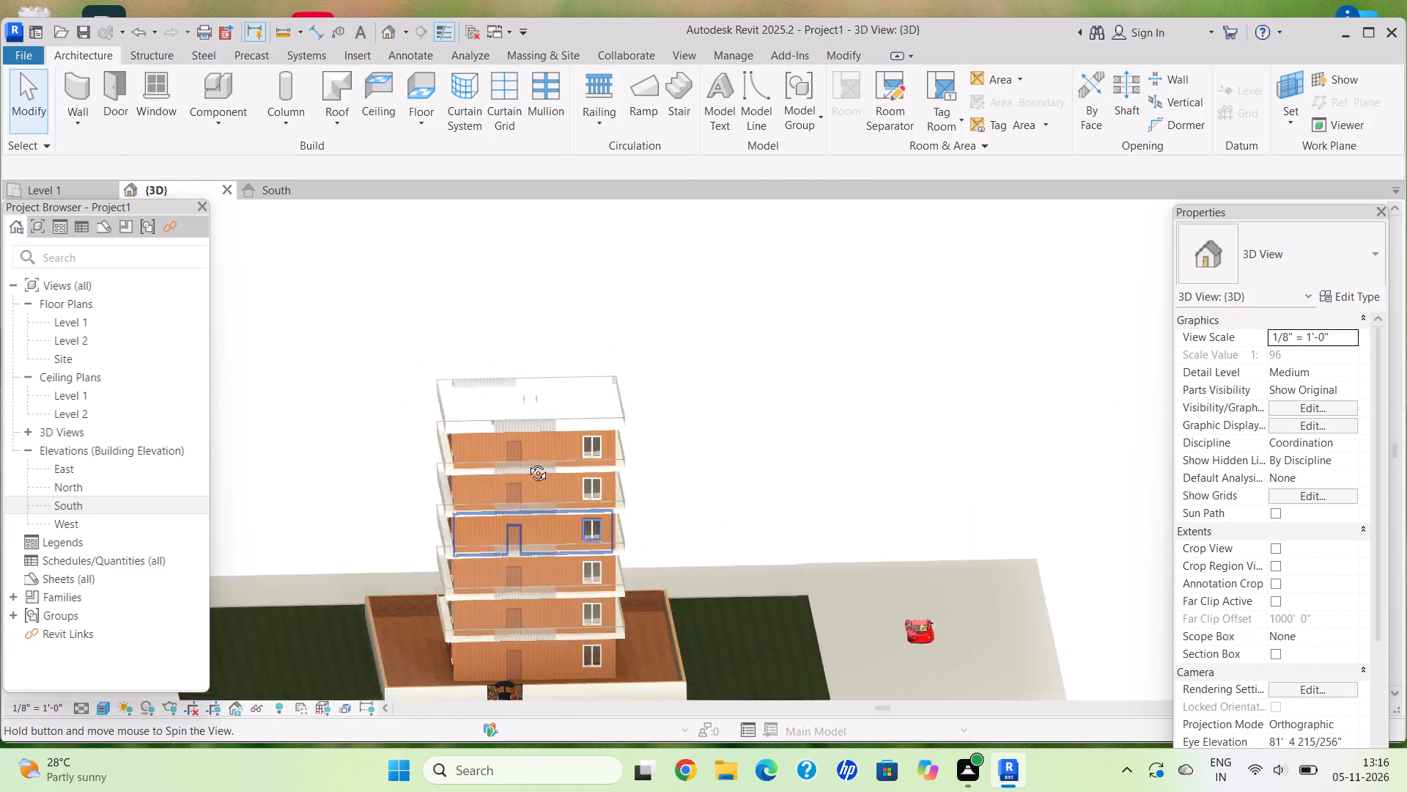
Align the bottom of the Level 7 handrail railing with the top edge of the roof slab.
{"action": "middle_click_drag", "start_coordinate": [527, 462], "coordinate": [520, 456], "text": "shift"}
{"action": "scroll", "coordinate": [580, 413], "scroll_direction": "up", "scroll_amount": 9}
{"action": "key", "text": "Escape"}
{"action": "key", "text": "Escape"}
{"action": "key", "text": "Escape"}
{"action": "left_click", "coordinate": [688, 440]}
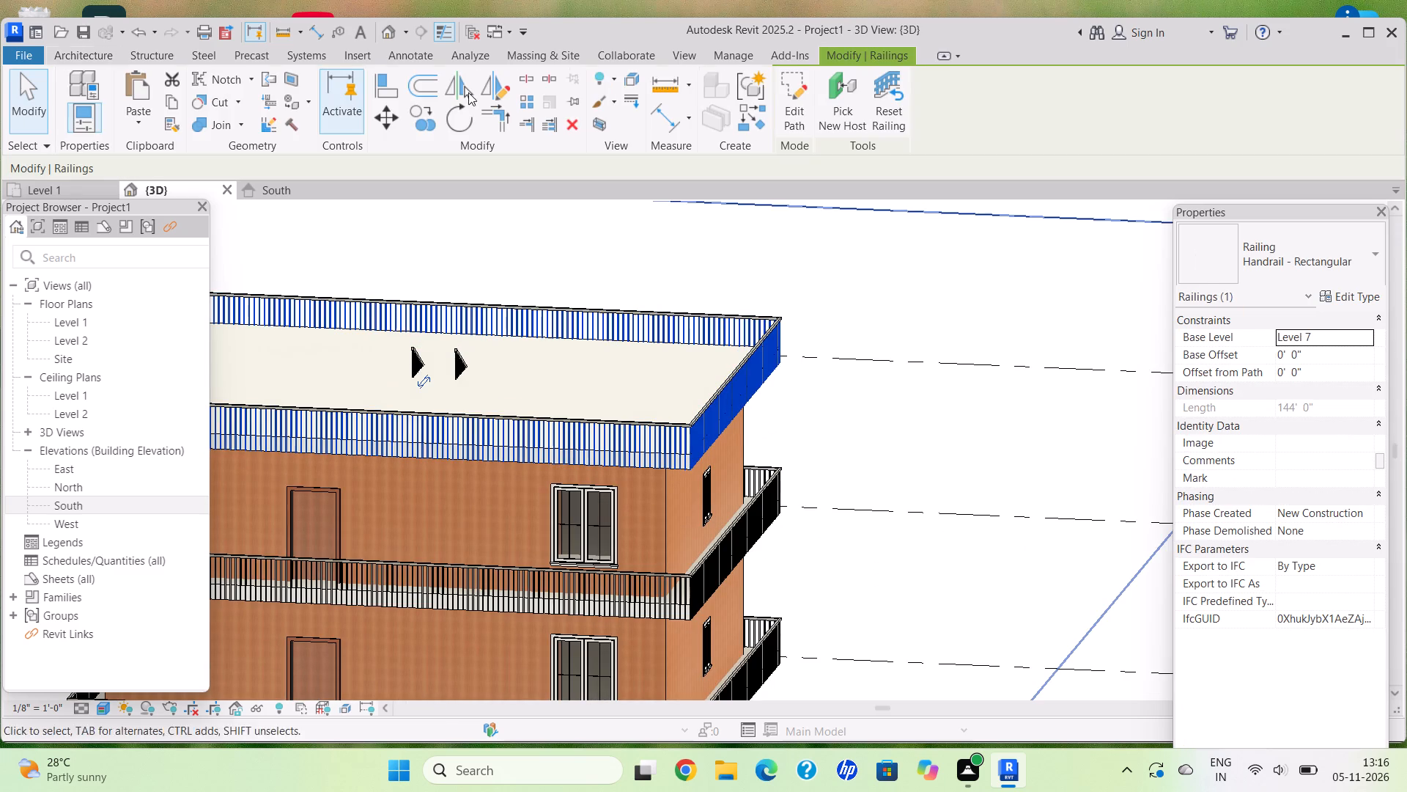
{"action": "left_click", "coordinate": [380, 82]}
{"action": "scroll", "coordinate": [754, 559], "scroll_direction": "up", "scroll_amount": 11}
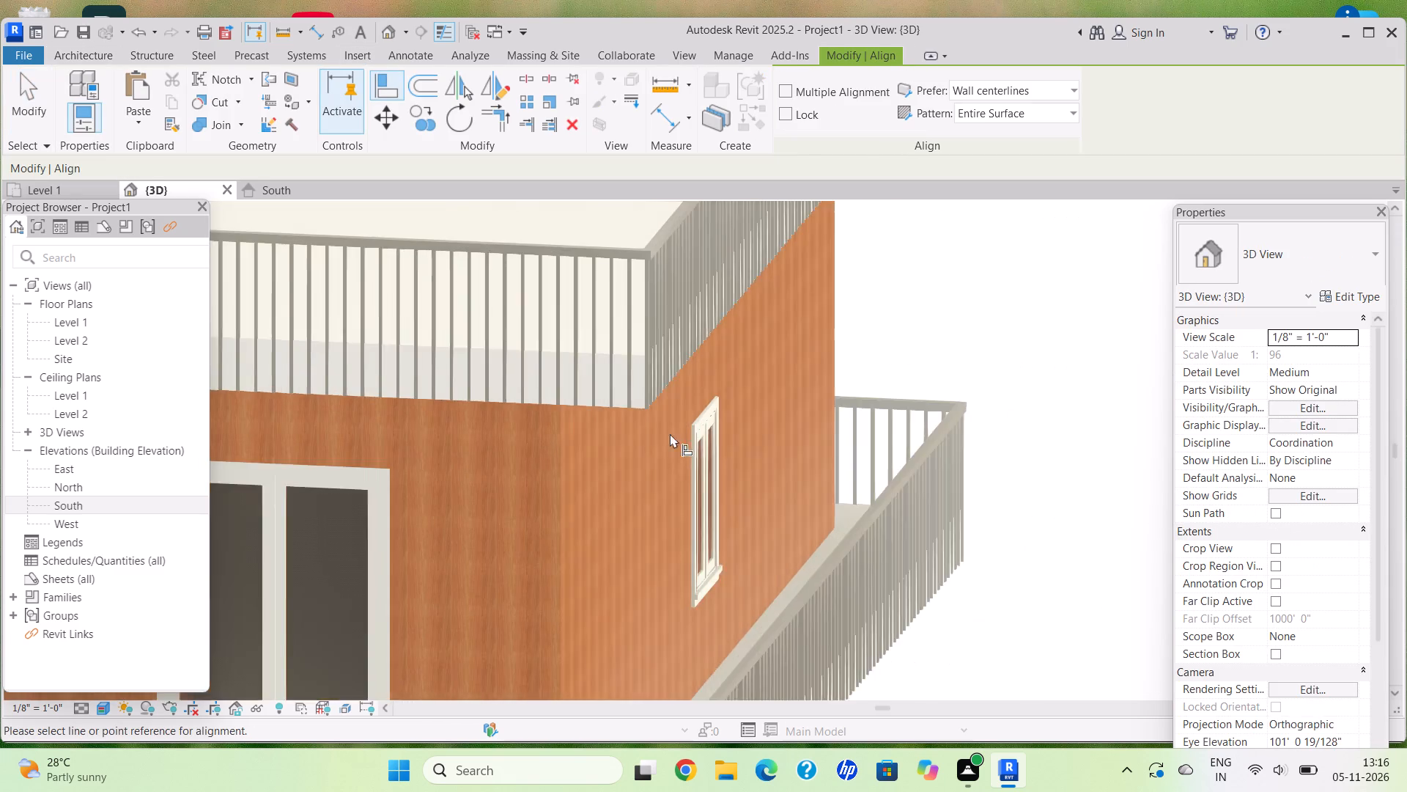
{"action": "scroll", "coordinate": [670, 433], "scroll_direction": "up", "scroll_amount": 2}
{"action": "left_click", "coordinate": [624, 298]}
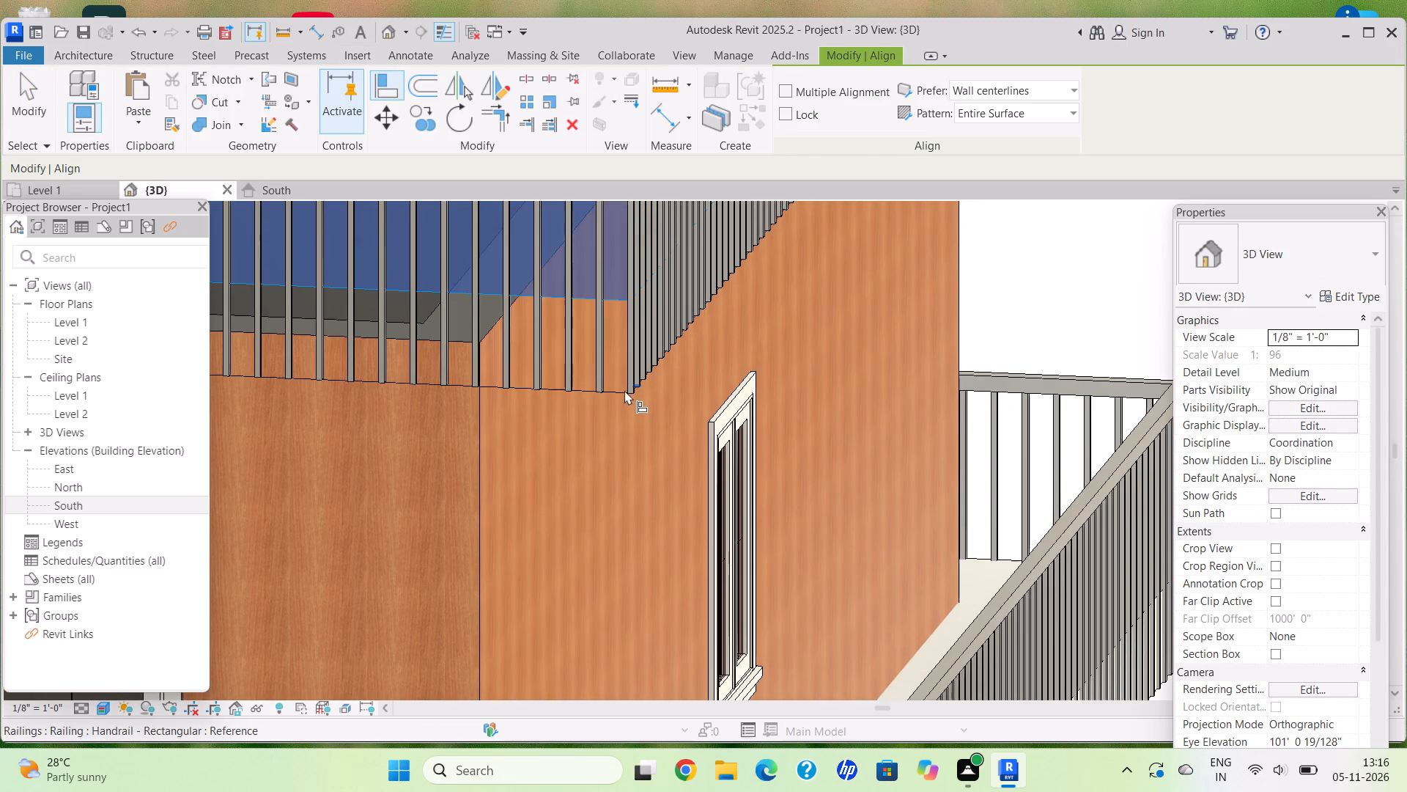
{"action": "left_click", "coordinate": [624, 391]}
{"action": "scroll", "coordinate": [645, 476], "scroll_direction": "down", "scroll_amount": 7}
{"action": "scroll", "coordinate": [687, 546], "scroll_direction": "down", "scroll_amount": 8}
{"action": "middle_click_drag", "start_coordinate": [691, 563], "coordinate": [627, 298]}
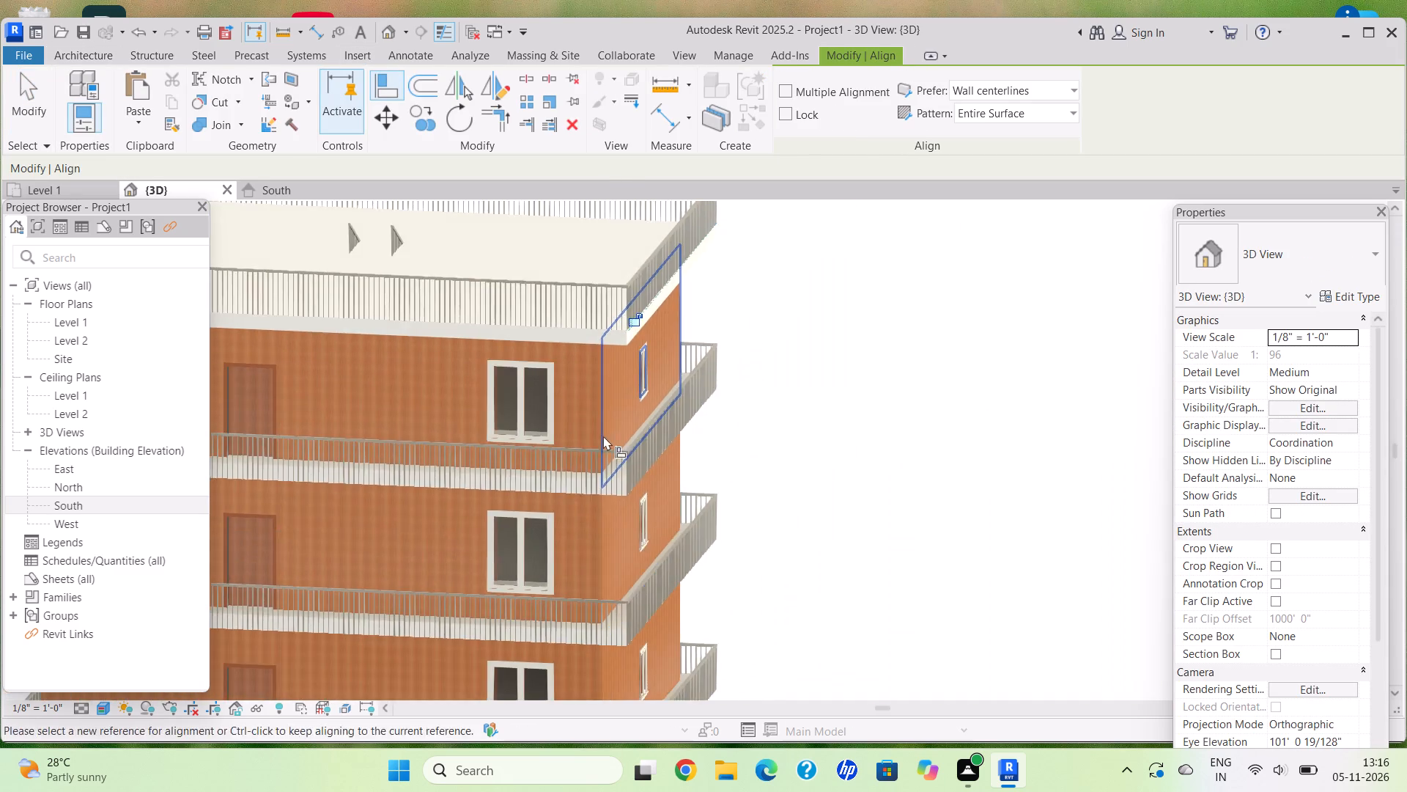
{"action": "key", "text": "Escape"}
{"action": "key", "text": "Escape"}
Align the bottom of the Level 5 balcony railing with the top edge of its slab.
{"action": "left_click", "coordinate": [604, 452]}
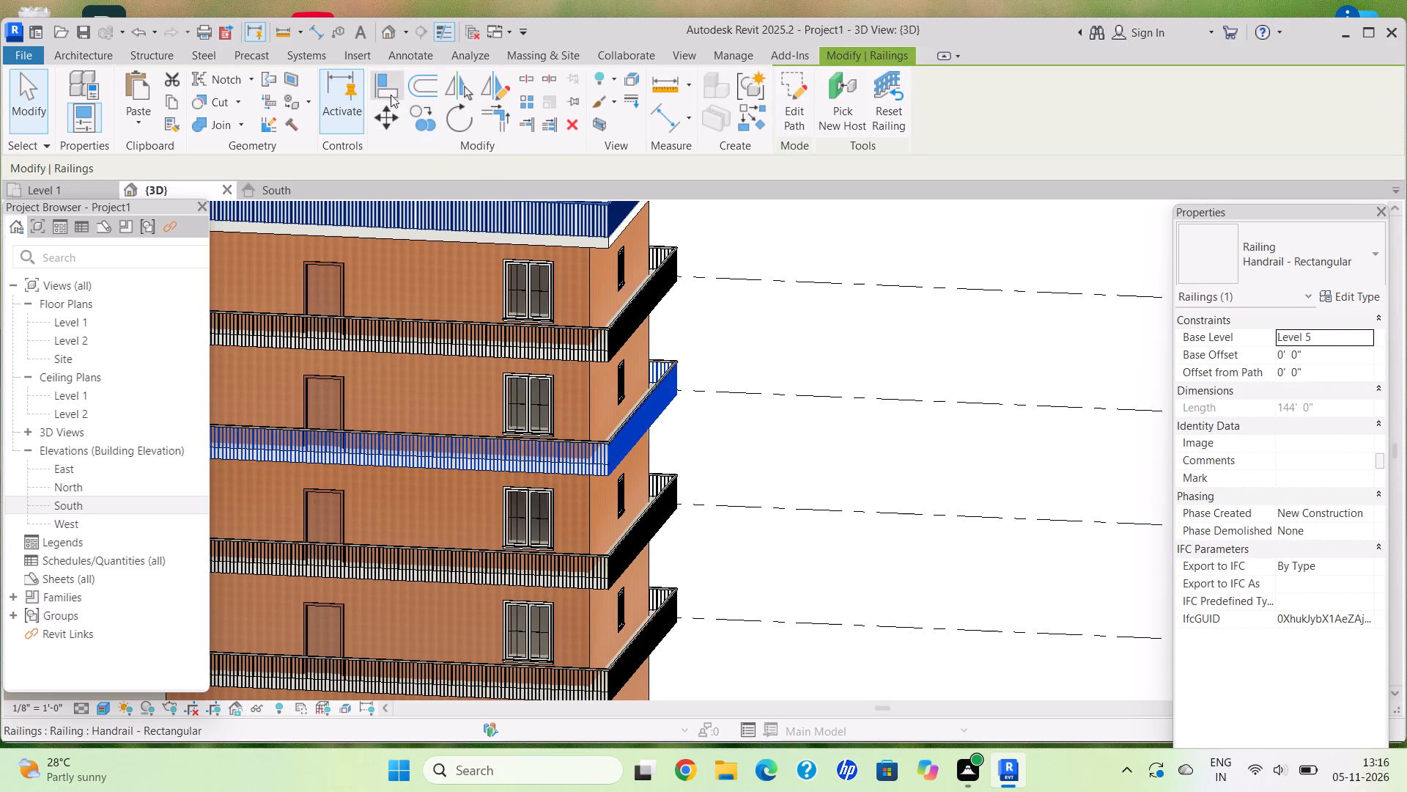
{"action": "left_click", "coordinate": [384, 89]}
{"action": "scroll", "coordinate": [586, 486], "scroll_direction": "up", "scroll_amount": 14}
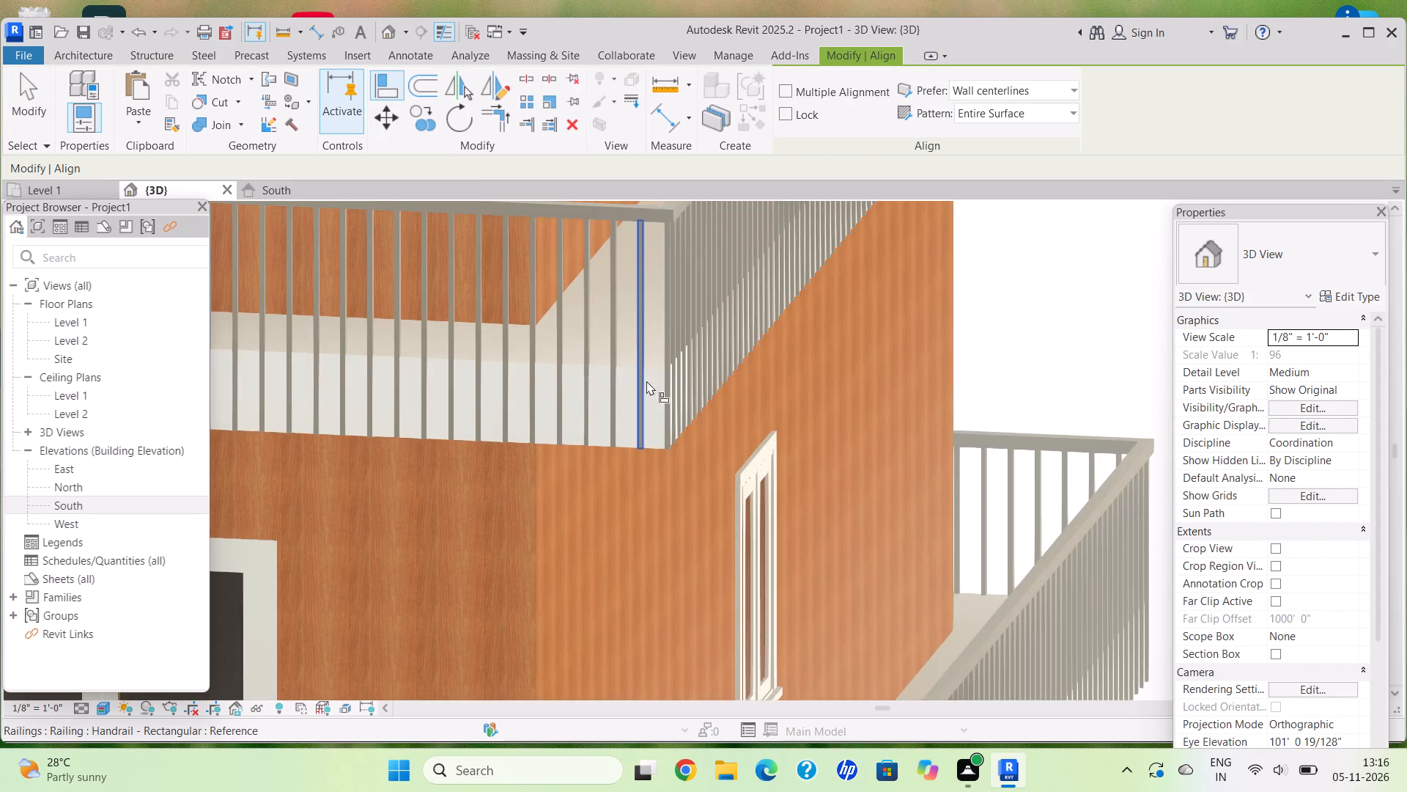
{"action": "left_click", "coordinate": [664, 368]}
{"action": "left_click", "coordinate": [667, 452]}
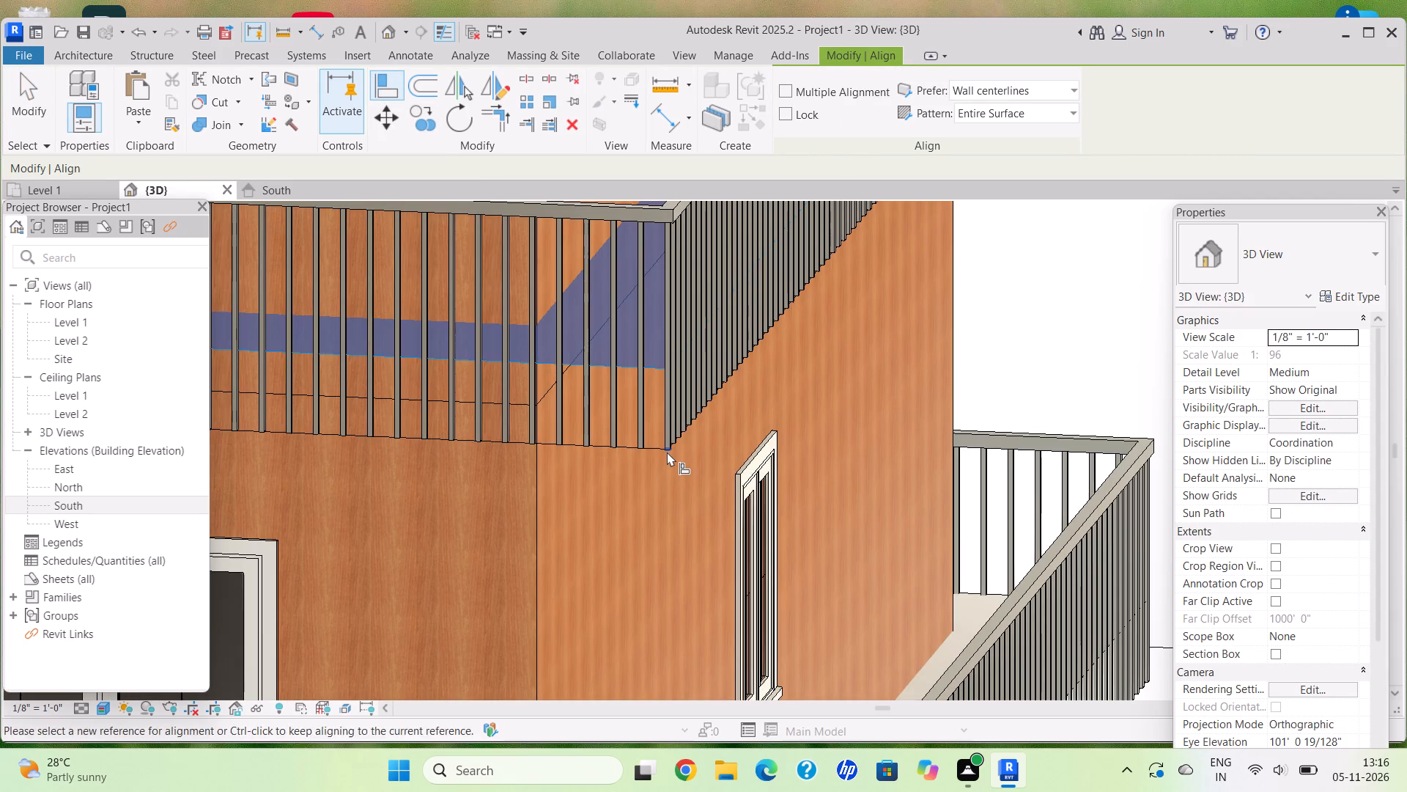
{"action": "key", "text": "Escape"}
{"action": "scroll", "coordinate": [717, 505], "scroll_direction": "down", "scroll_amount": 14}
{"action": "middle_click_drag", "start_coordinate": [754, 555], "coordinate": [700, 347]}
{"action": "key", "text": "Escape"}
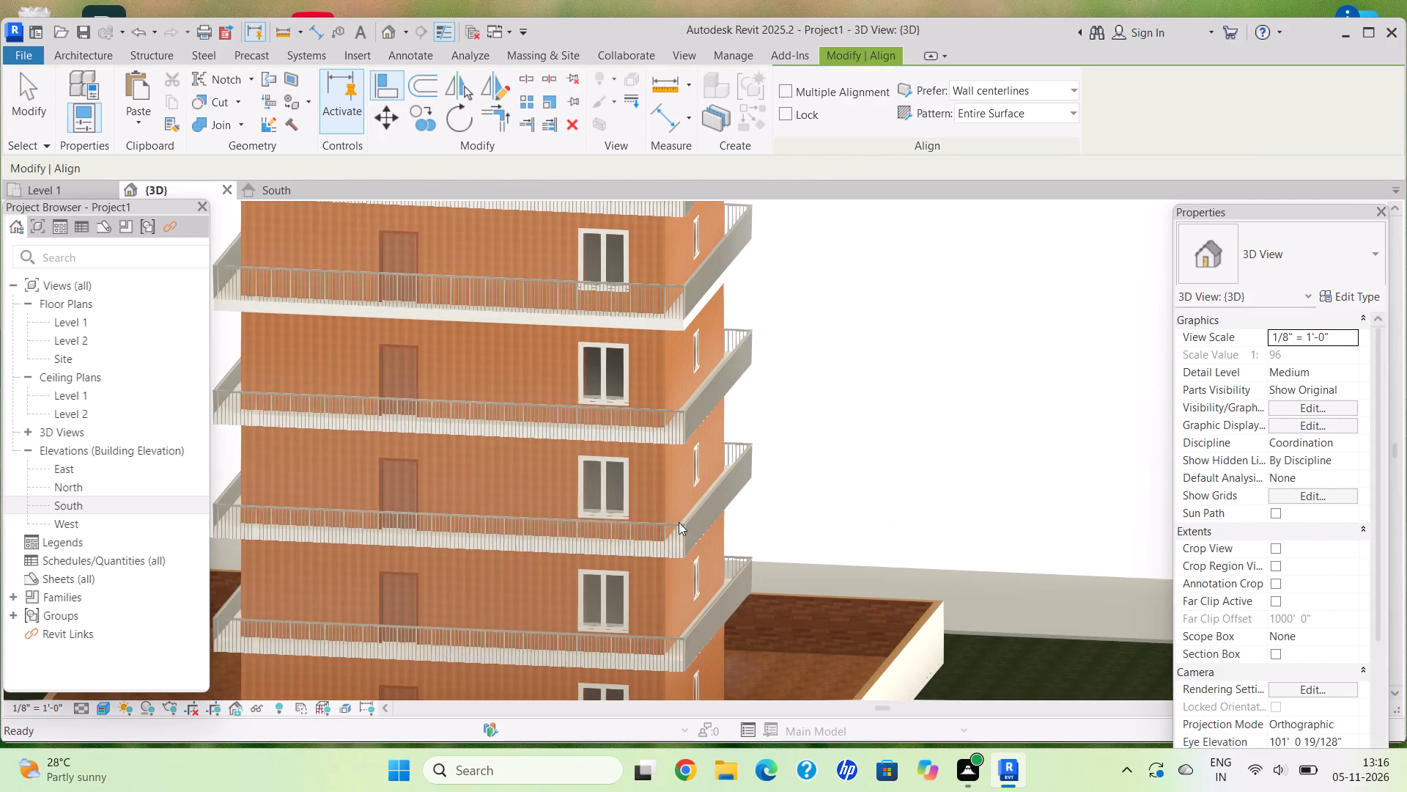
{"action": "key", "text": "Escape"}
{"action": "key", "text": "Escape"}
Align the bottom of the Level 3 balcony railing with the top edge of its slab.
{"action": "left_click", "coordinate": [680, 535]}
{"action": "middle_click_drag", "start_coordinate": [689, 551], "coordinate": [674, 466]}
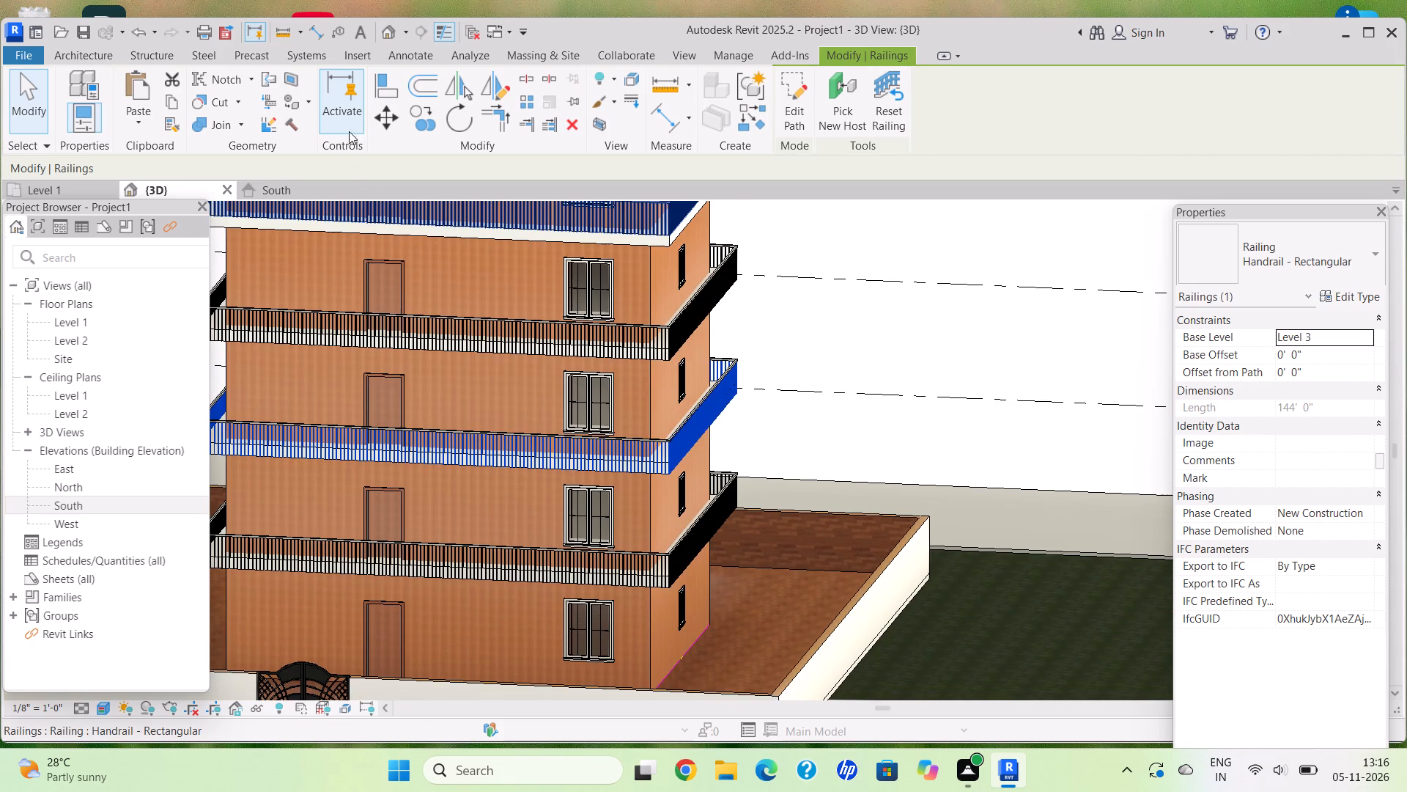
{"action": "left_click", "coordinate": [375, 94]}
{"action": "scroll", "coordinate": [646, 490], "scroll_direction": "up", "scroll_amount": 11}
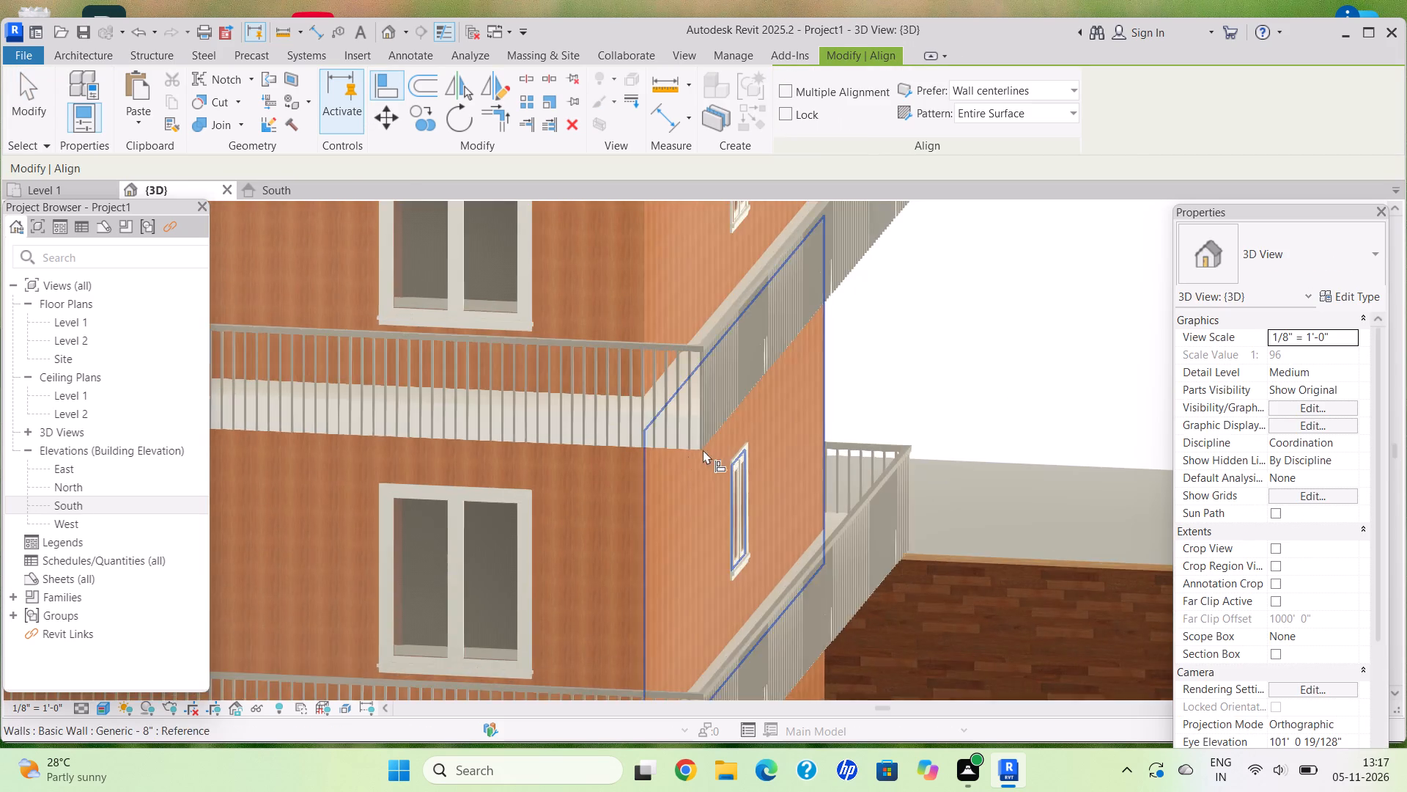
{"action": "scroll", "coordinate": [703, 450], "scroll_direction": "up", "scroll_amount": 2}
{"action": "left_click", "coordinate": [709, 373]}
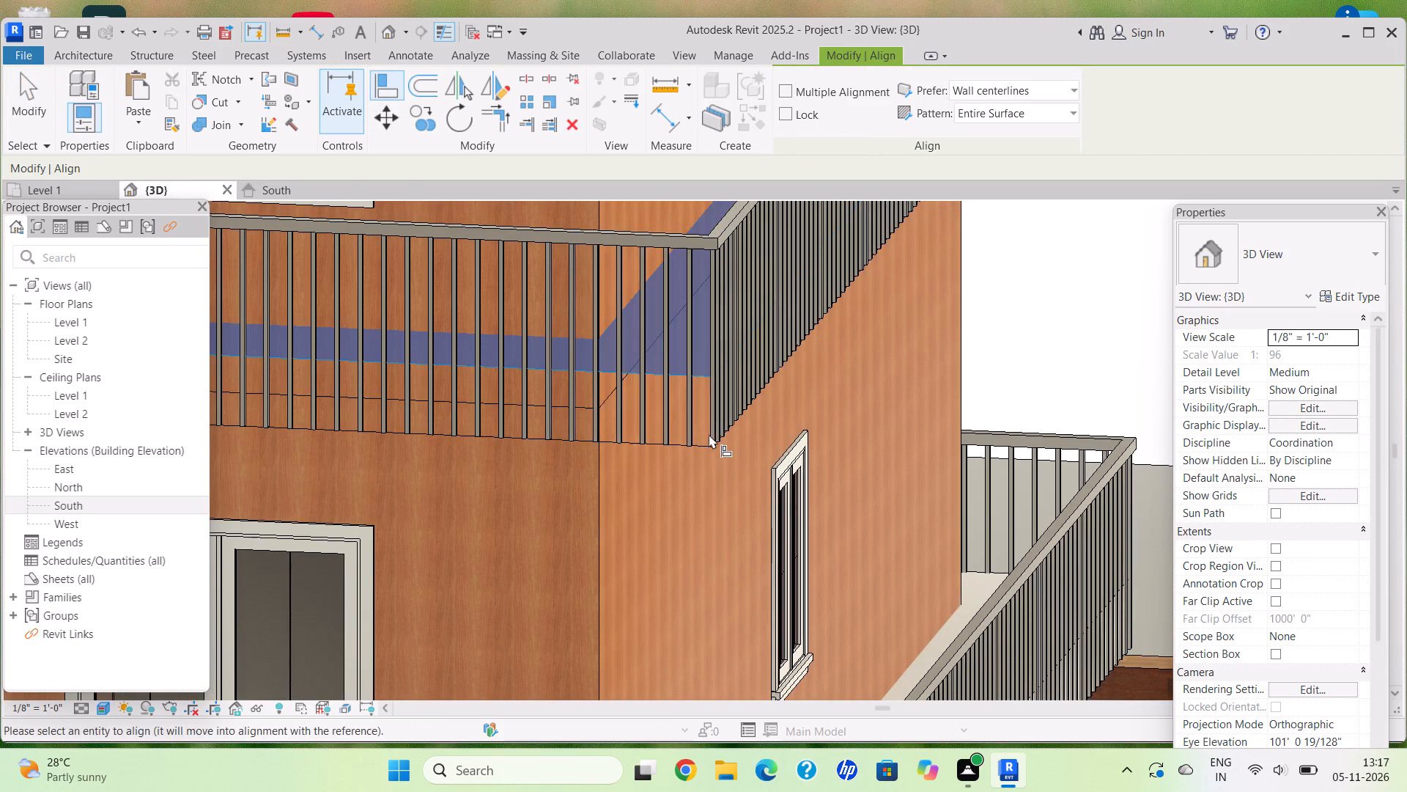
{"action": "left_click", "coordinate": [714, 448]}
{"action": "key", "text": "Escape"}
{"action": "scroll", "coordinate": [721, 467], "scroll_direction": "down", "scroll_amount": 10}
{"action": "middle_click_drag", "start_coordinate": [789, 557], "coordinate": [728, 341]}
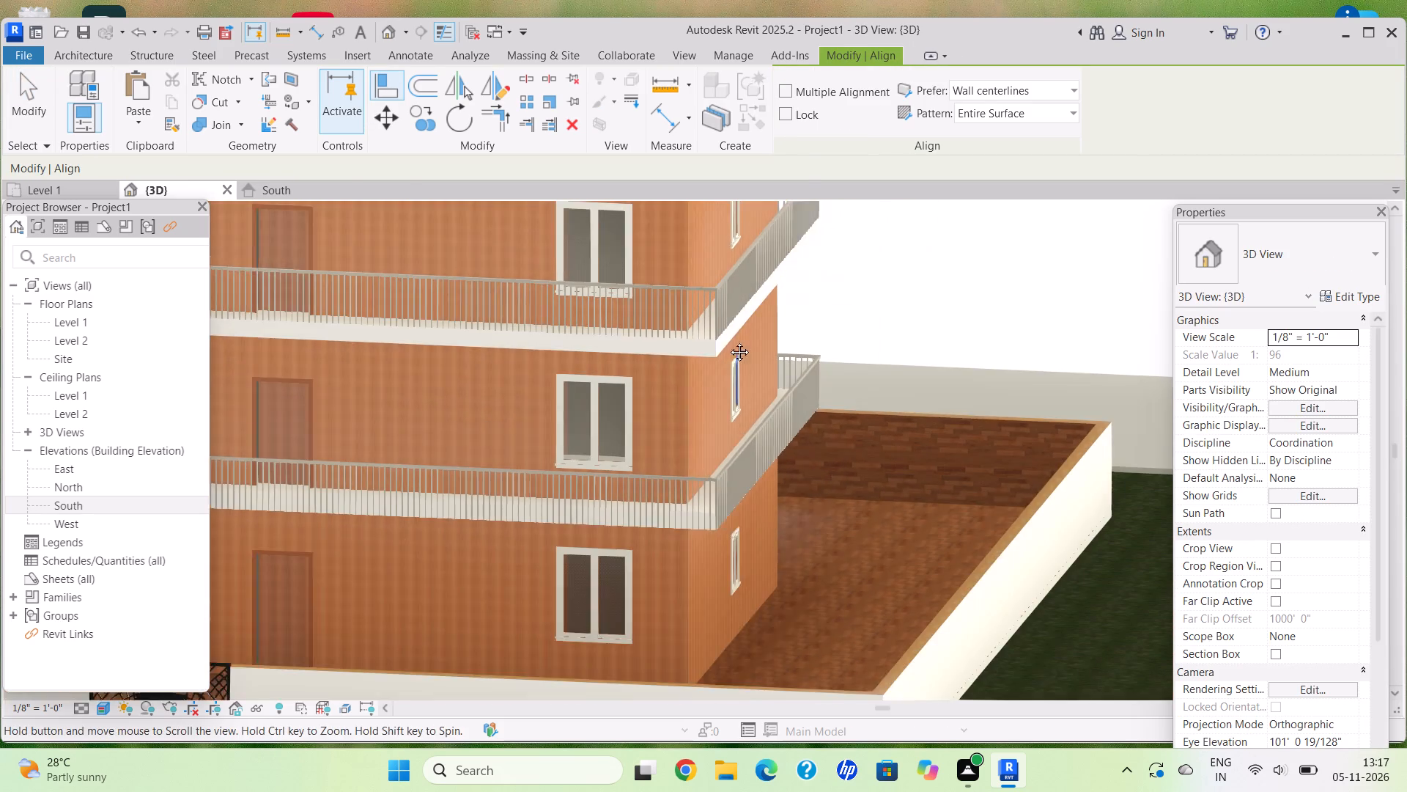
{"action": "middle_click_drag", "start_coordinate": [728, 341], "coordinate": [721, 334]}
{"action": "key", "text": "Escape"}
{"action": "key", "text": "Escape"}
Align the bottom of the Level 2 balcony railing with the top edge of its slab.
{"action": "left_click", "coordinate": [688, 427]}
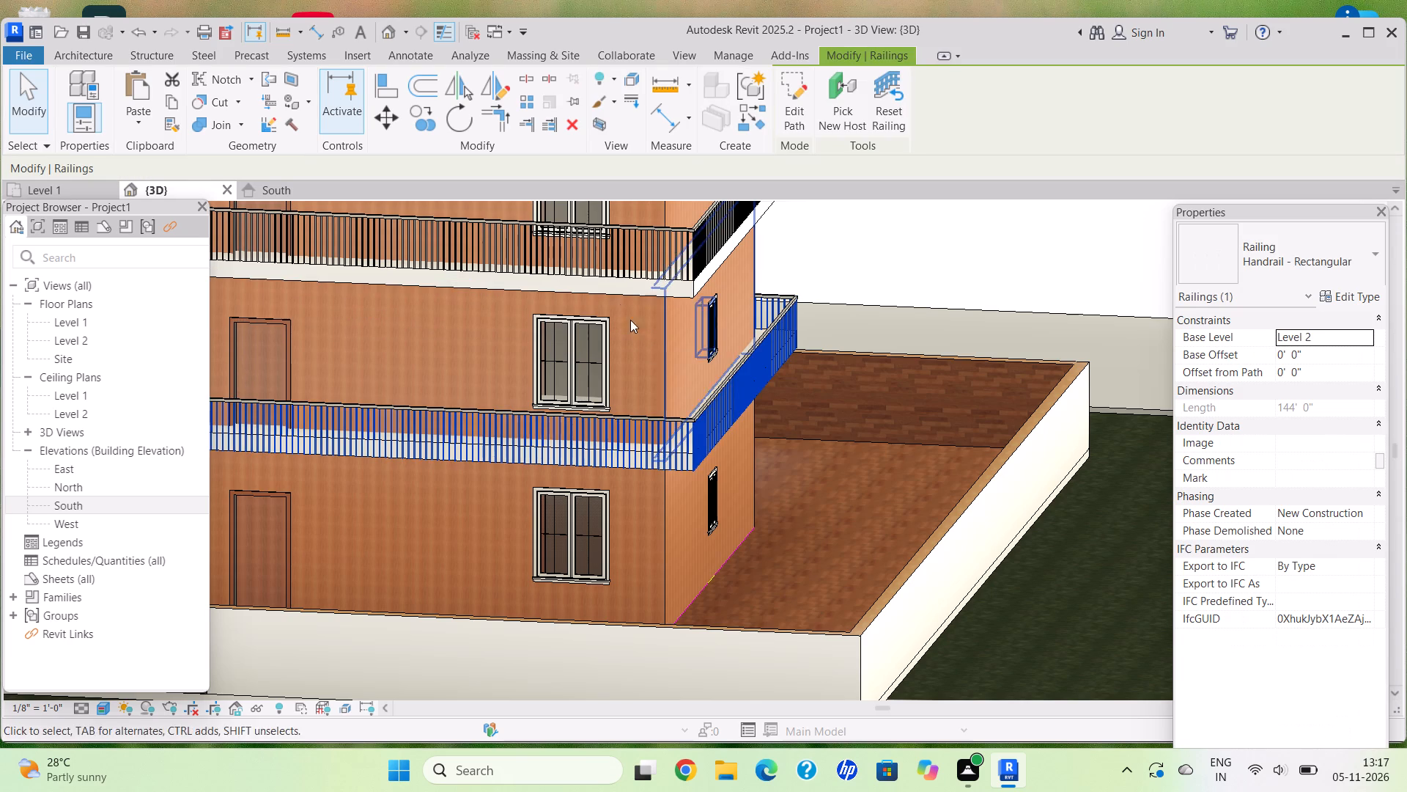
{"action": "left_click", "coordinate": [393, 93]}
{"action": "scroll", "coordinate": [698, 521], "scroll_direction": "up", "scroll_amount": 3}
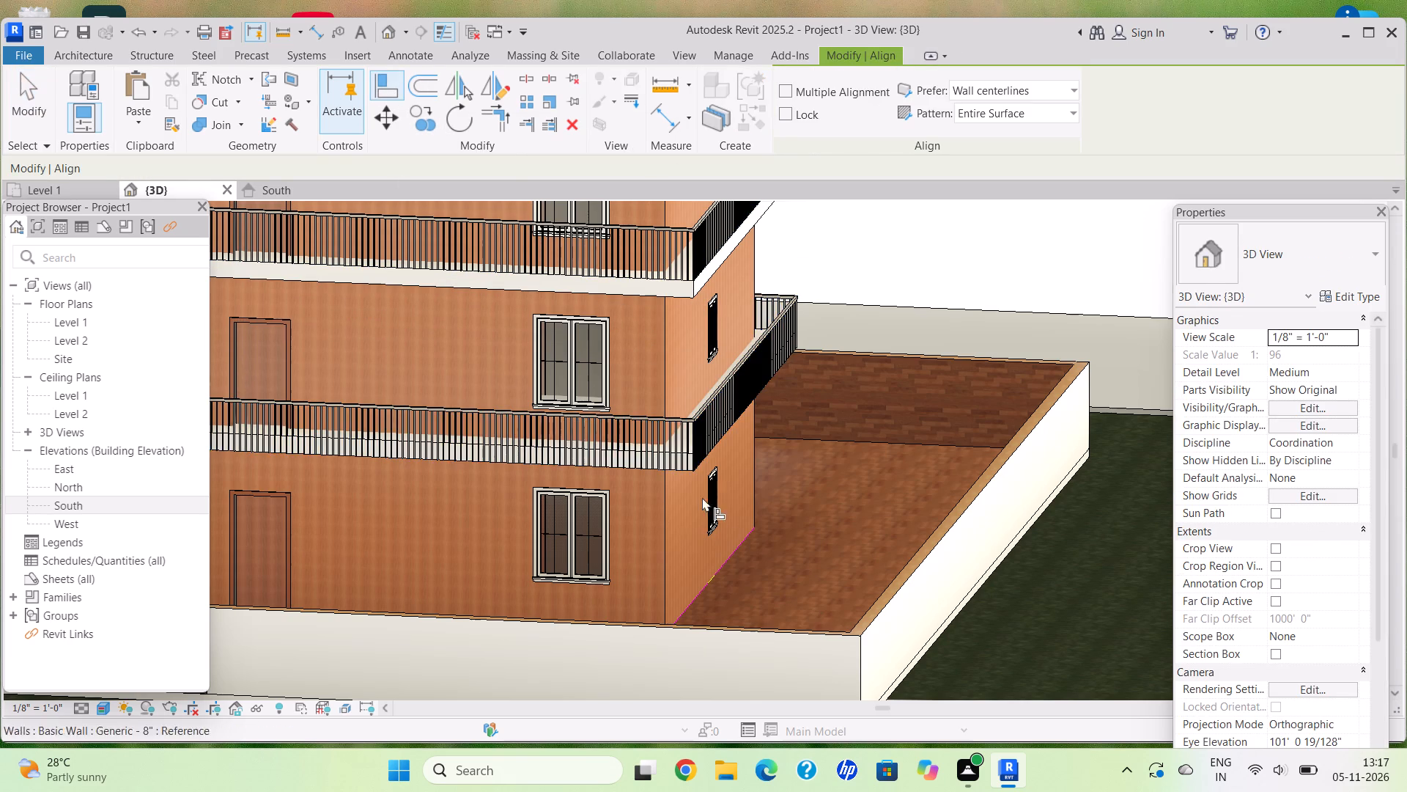
{"action": "scroll", "coordinate": [702, 497], "scroll_direction": "up", "scroll_amount": 14}
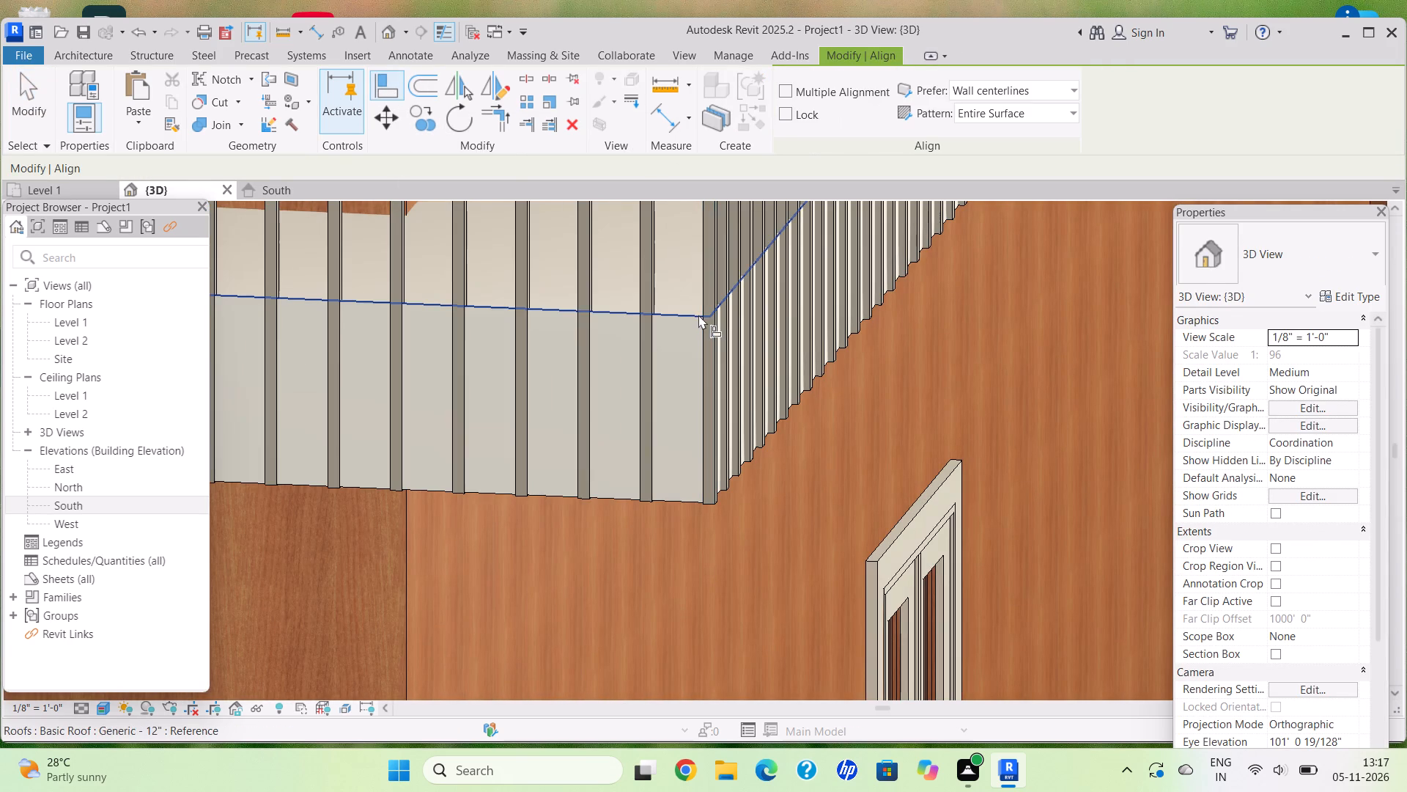
{"action": "left_click", "coordinate": [702, 315]}
{"action": "left_click", "coordinate": [707, 503]}
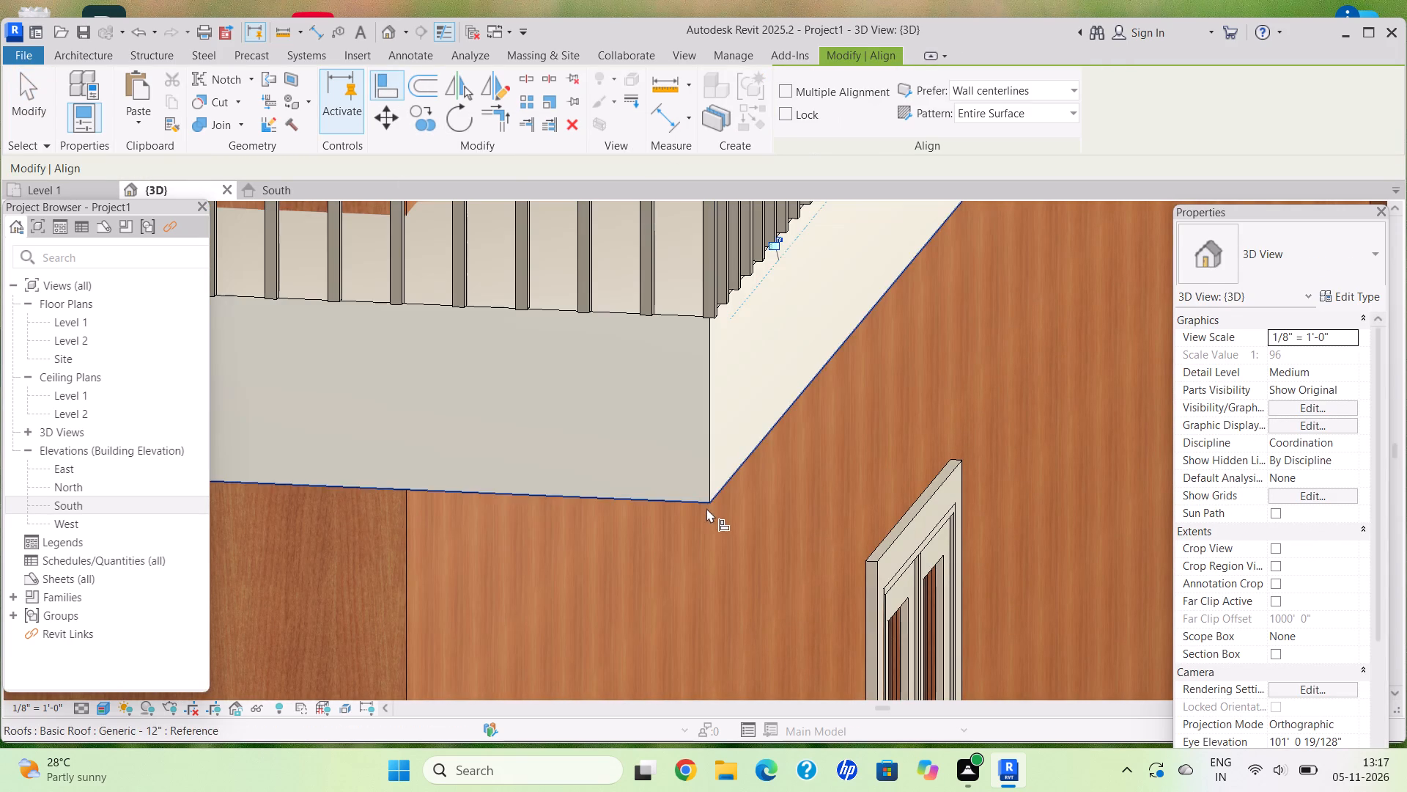
{"action": "key", "text": "Escape"}
{"action": "scroll", "coordinate": [723, 502], "scroll_direction": "down", "scroll_amount": 20}
{"action": "scroll", "coordinate": [723, 502], "scroll_direction": "down", "scroll_amount": 5}
{"action": "key", "text": "Escape"}
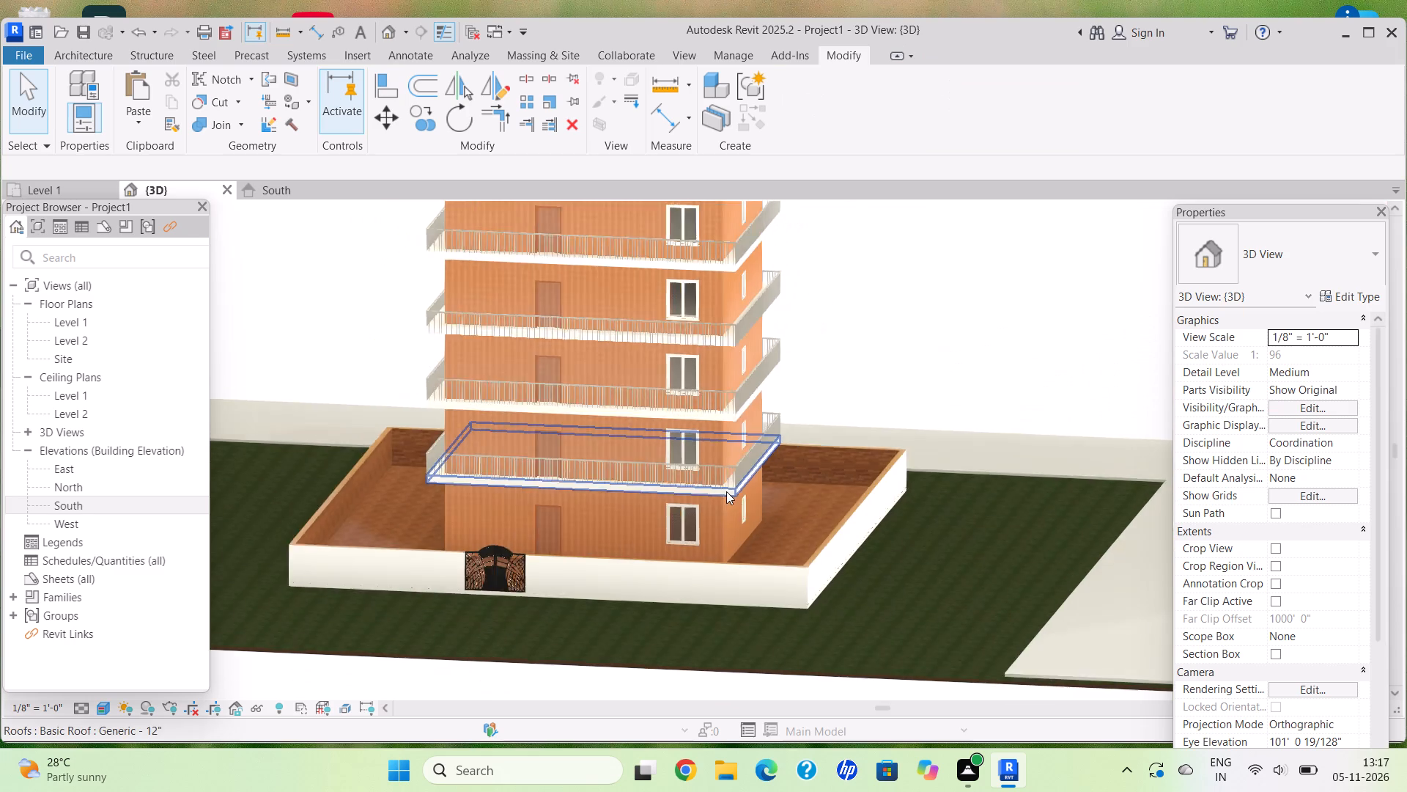
{"action": "key", "text": "Escape"}
Examine the building's balcony railings and the whole site from several angles.
{"action": "middle_click_drag", "start_coordinate": [657, 458], "coordinate": [716, 474], "text": "shift"}
{"action": "key", "text": "Escape"}
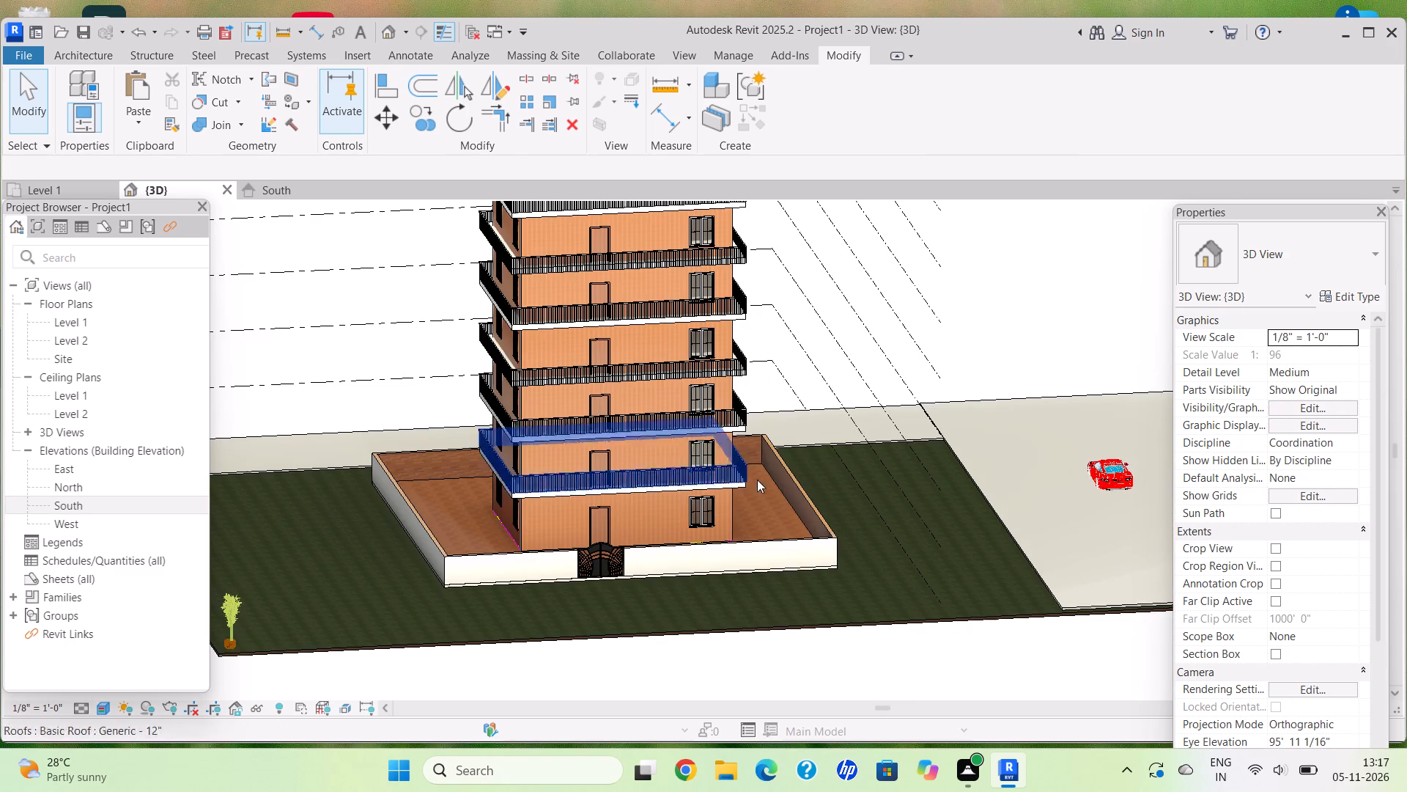
{"action": "middle_click_drag", "start_coordinate": [753, 478], "coordinate": [742, 476], "text": "shift"}
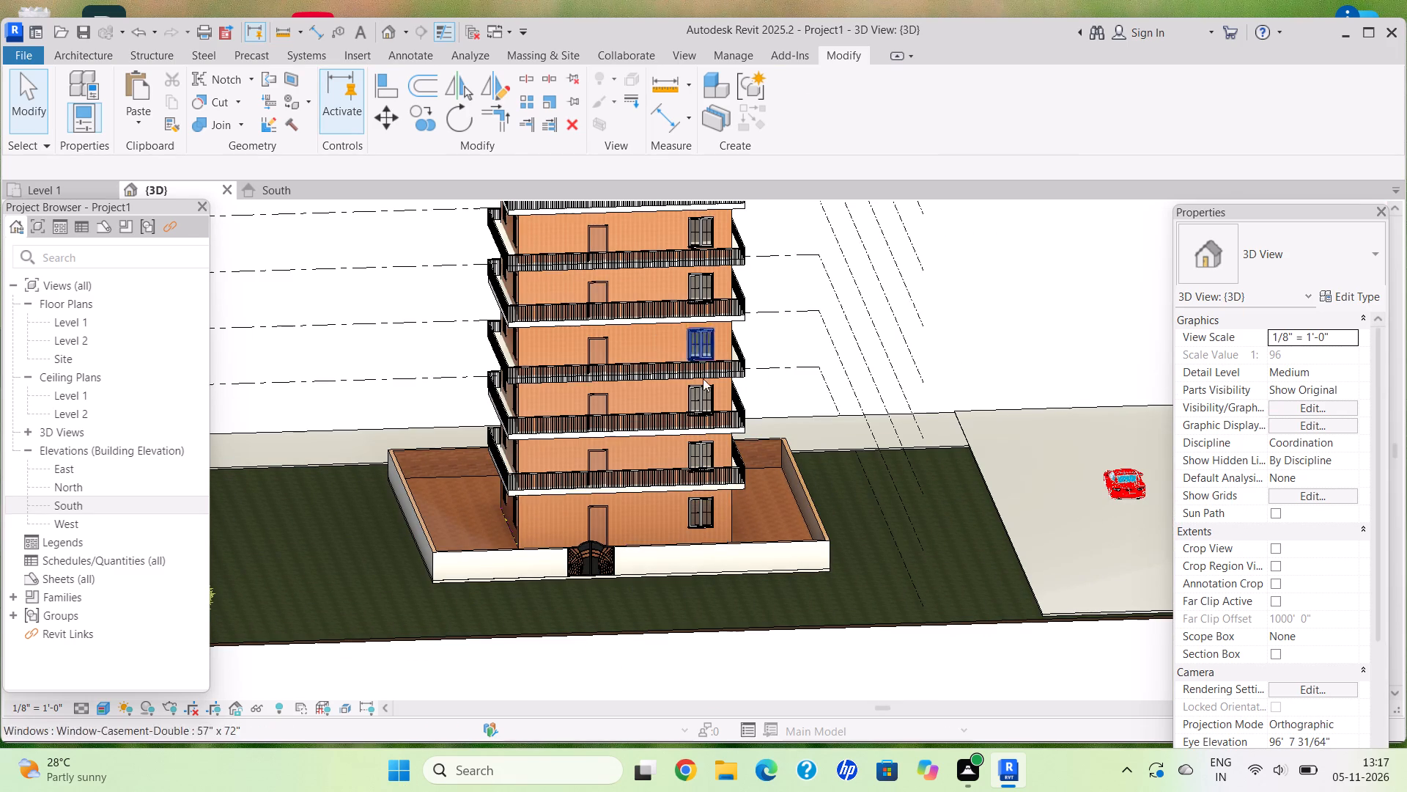
{"action": "scroll", "coordinate": [667, 509], "scroll_direction": "down", "scroll_amount": 2}
{"action": "middle_click_drag", "start_coordinate": [647, 494], "coordinate": [635, 455], "text": "shift"}
{"action": "key", "text": "Escape"}
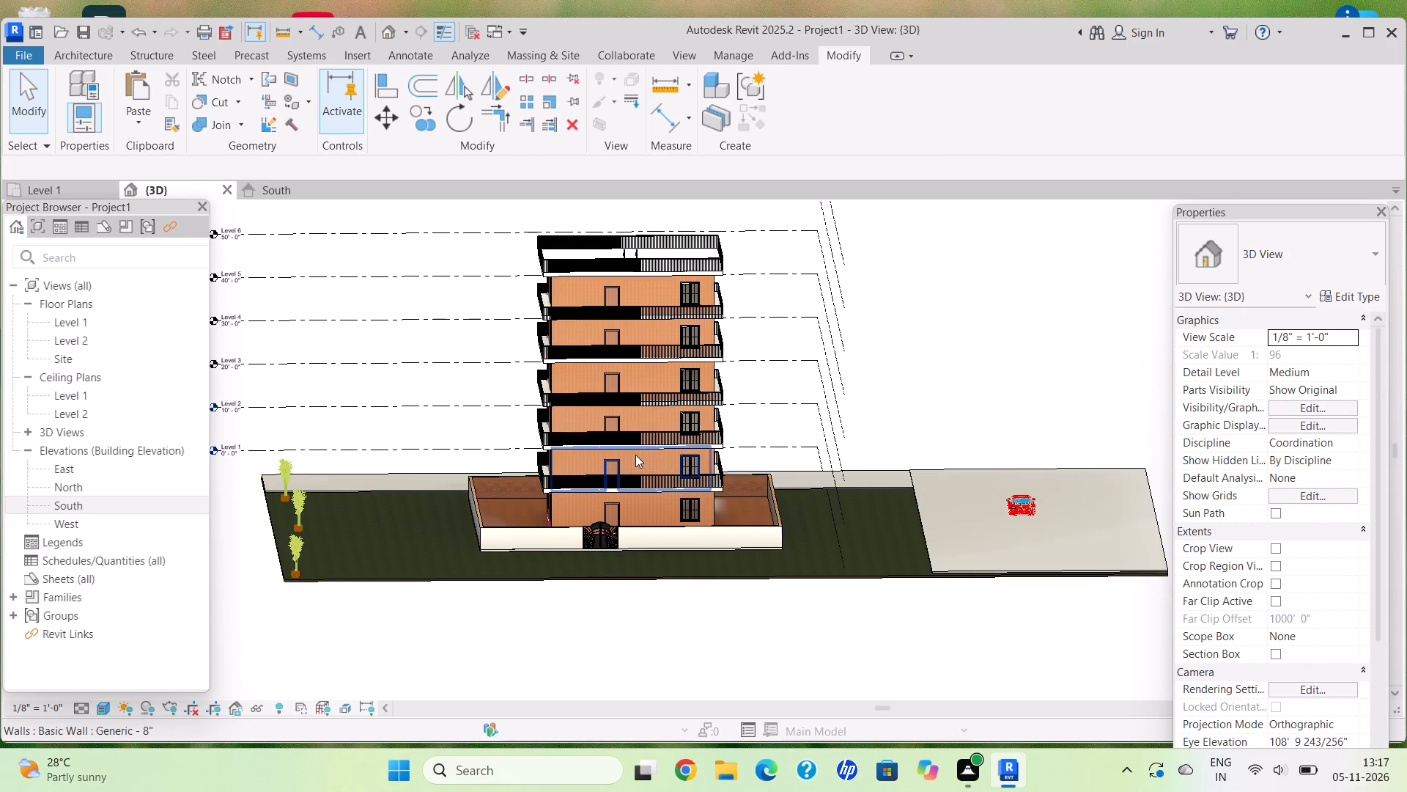
{"action": "middle_click_drag", "start_coordinate": [635, 455], "coordinate": [640, 470], "text": "shift"}
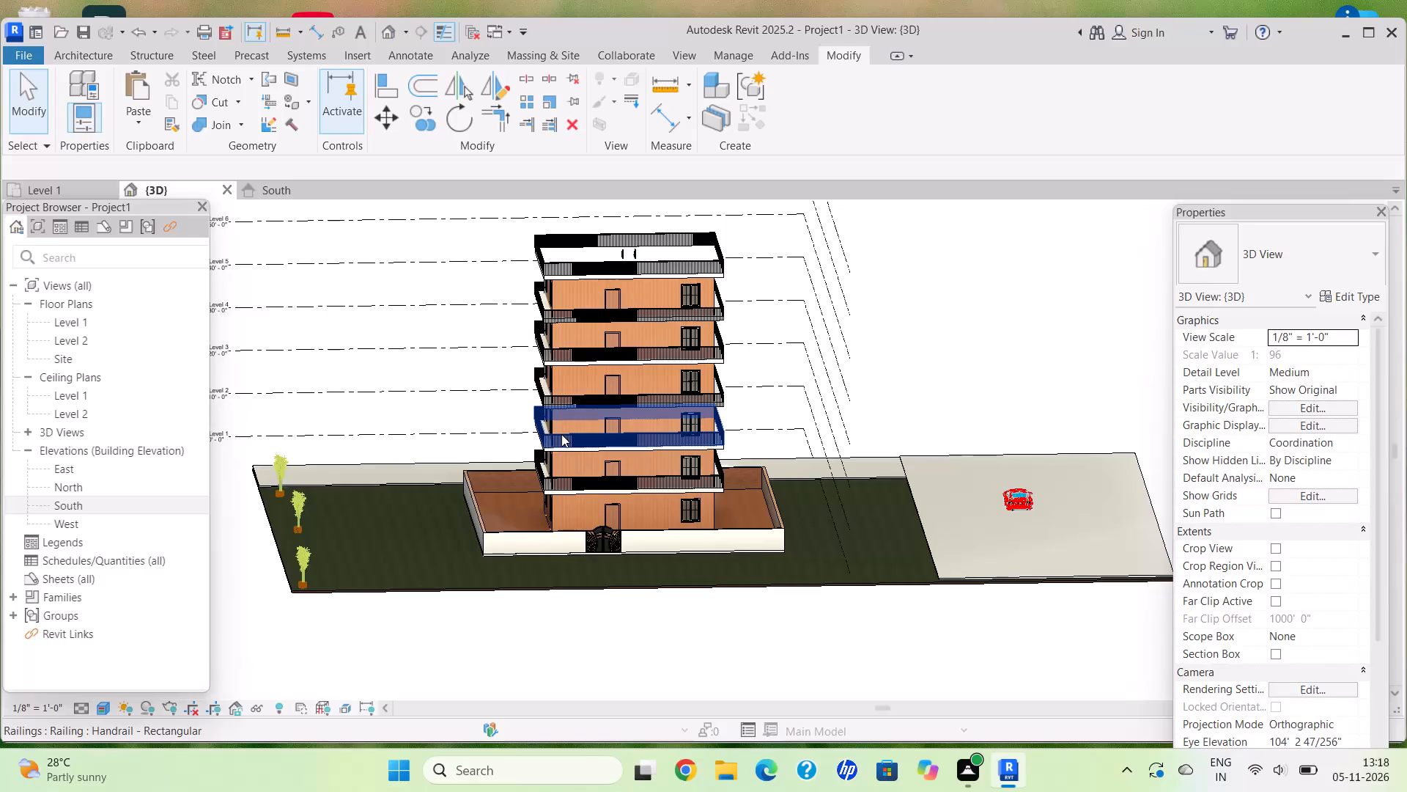
{"action": "scroll", "coordinate": [632, 452], "scroll_direction": "down", "scroll_amount": 1}
{"action": "middle_click_drag", "start_coordinate": [635, 452], "coordinate": [633, 466]}
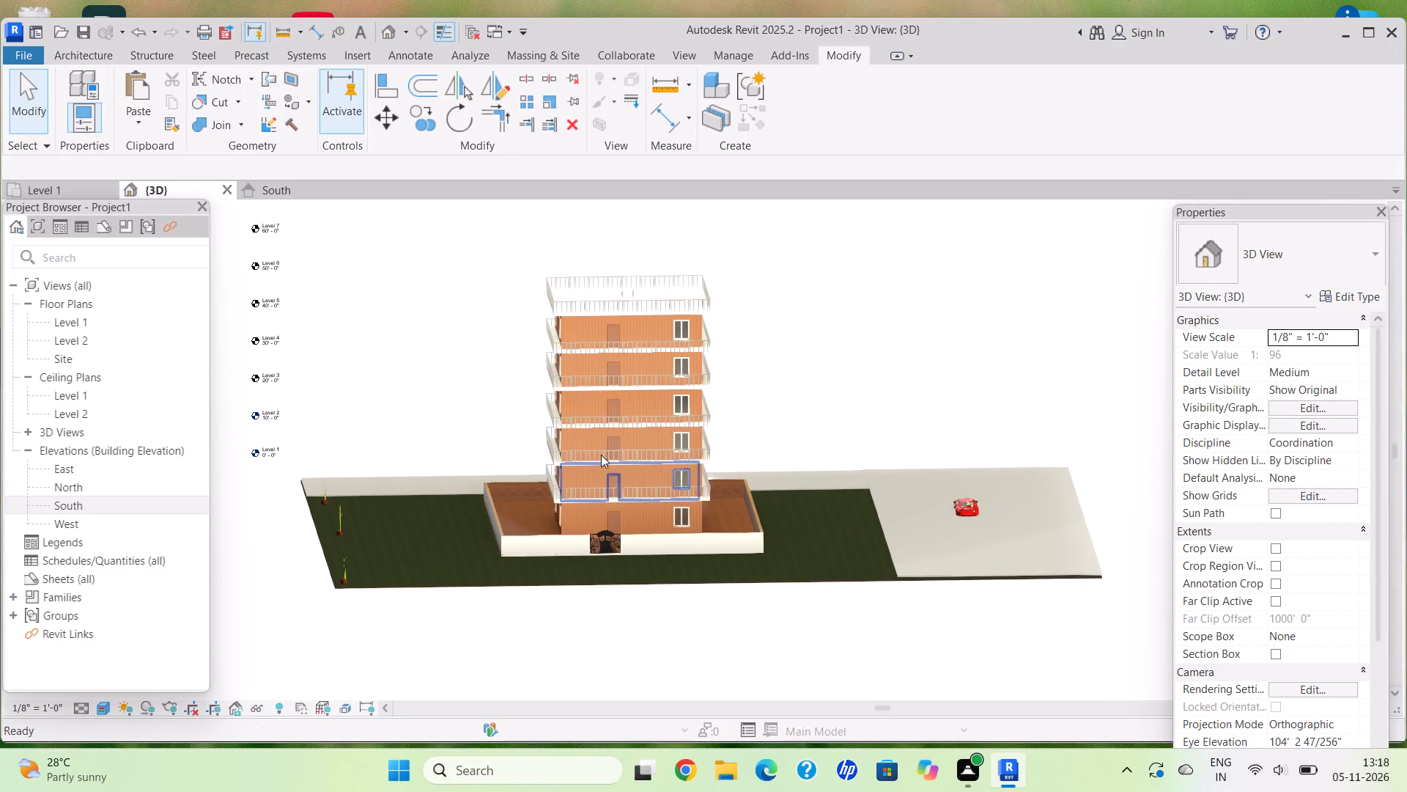
Open the Level 1 floor plan at the furnished rooms.
{"action": "left_click", "coordinate": [34, 188]}
{"action": "scroll", "coordinate": [360, 282], "scroll_direction": "down", "scroll_amount": 4}
{"action": "middle_click_drag", "start_coordinate": [610, 394], "coordinate": [600, 384]}
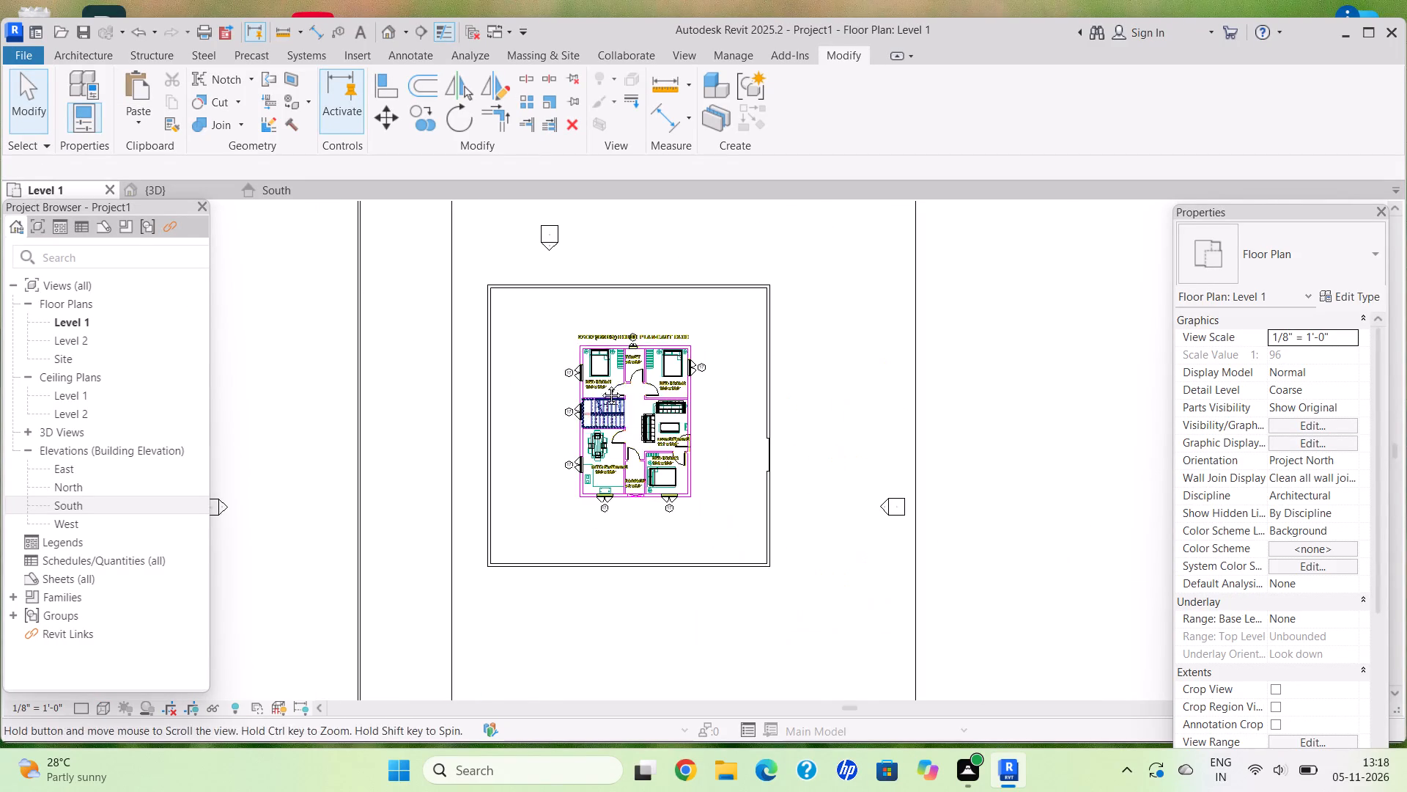
{"action": "middle_click_drag", "start_coordinate": [600, 384], "coordinate": [514, 339]}
{"action": "scroll", "coordinate": [595, 347], "scroll_direction": "up", "scroll_amount": 8}
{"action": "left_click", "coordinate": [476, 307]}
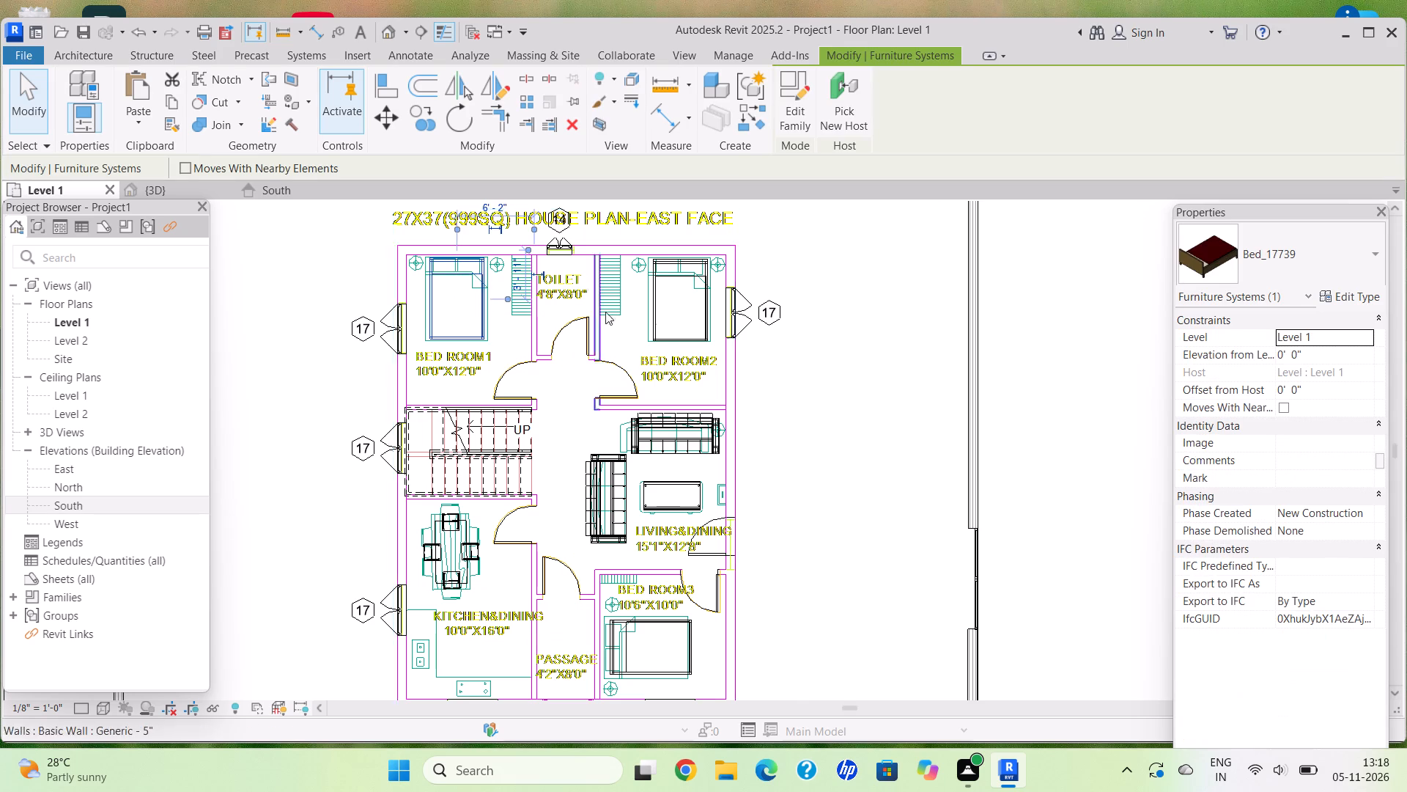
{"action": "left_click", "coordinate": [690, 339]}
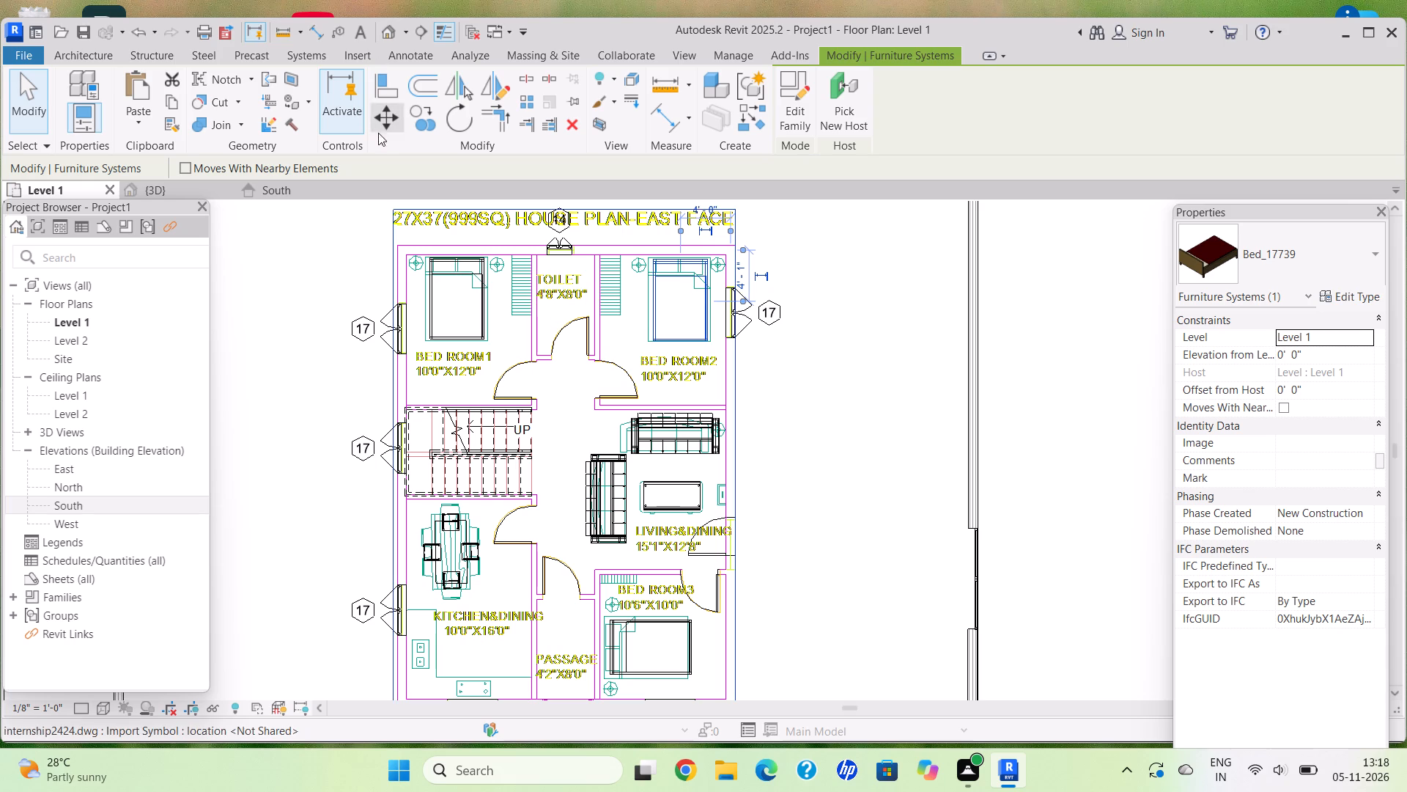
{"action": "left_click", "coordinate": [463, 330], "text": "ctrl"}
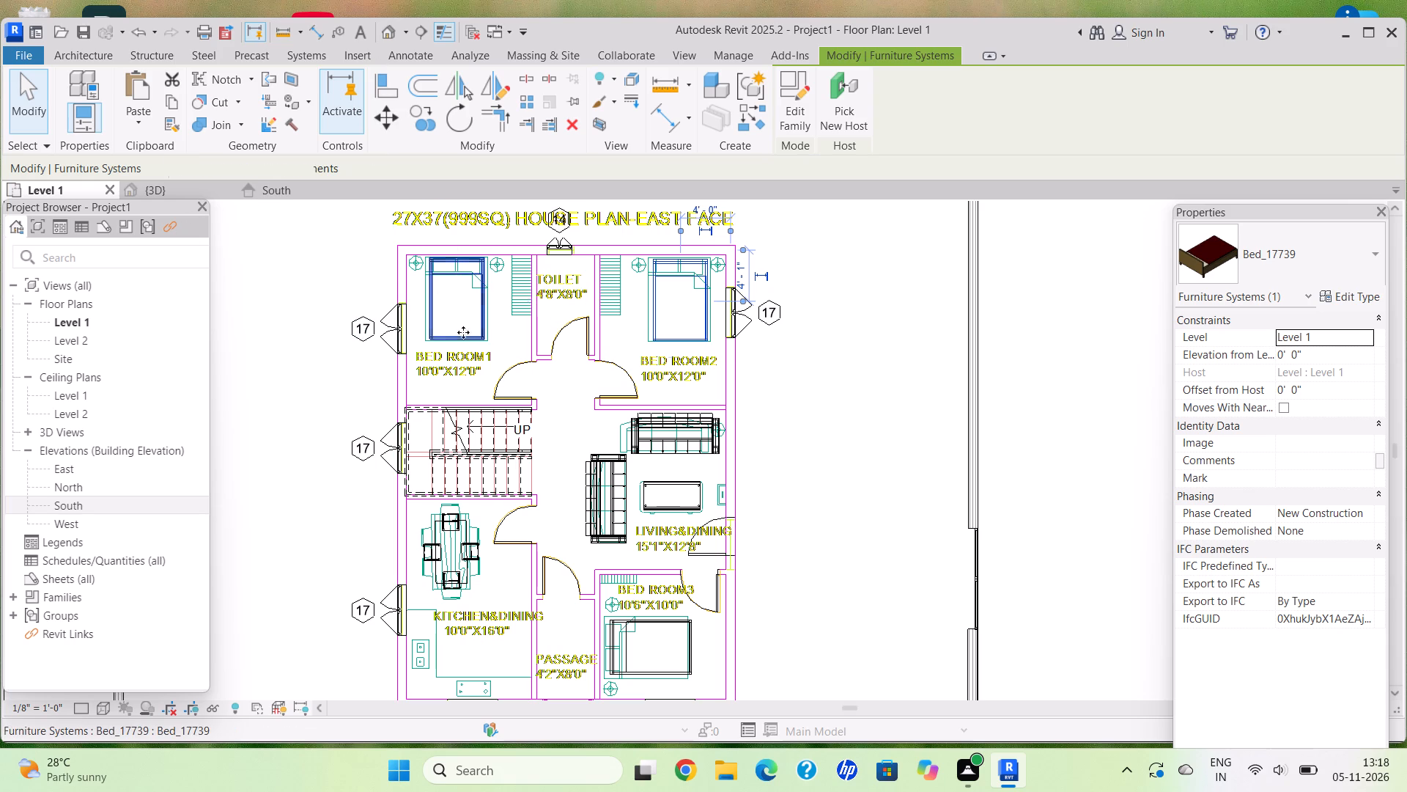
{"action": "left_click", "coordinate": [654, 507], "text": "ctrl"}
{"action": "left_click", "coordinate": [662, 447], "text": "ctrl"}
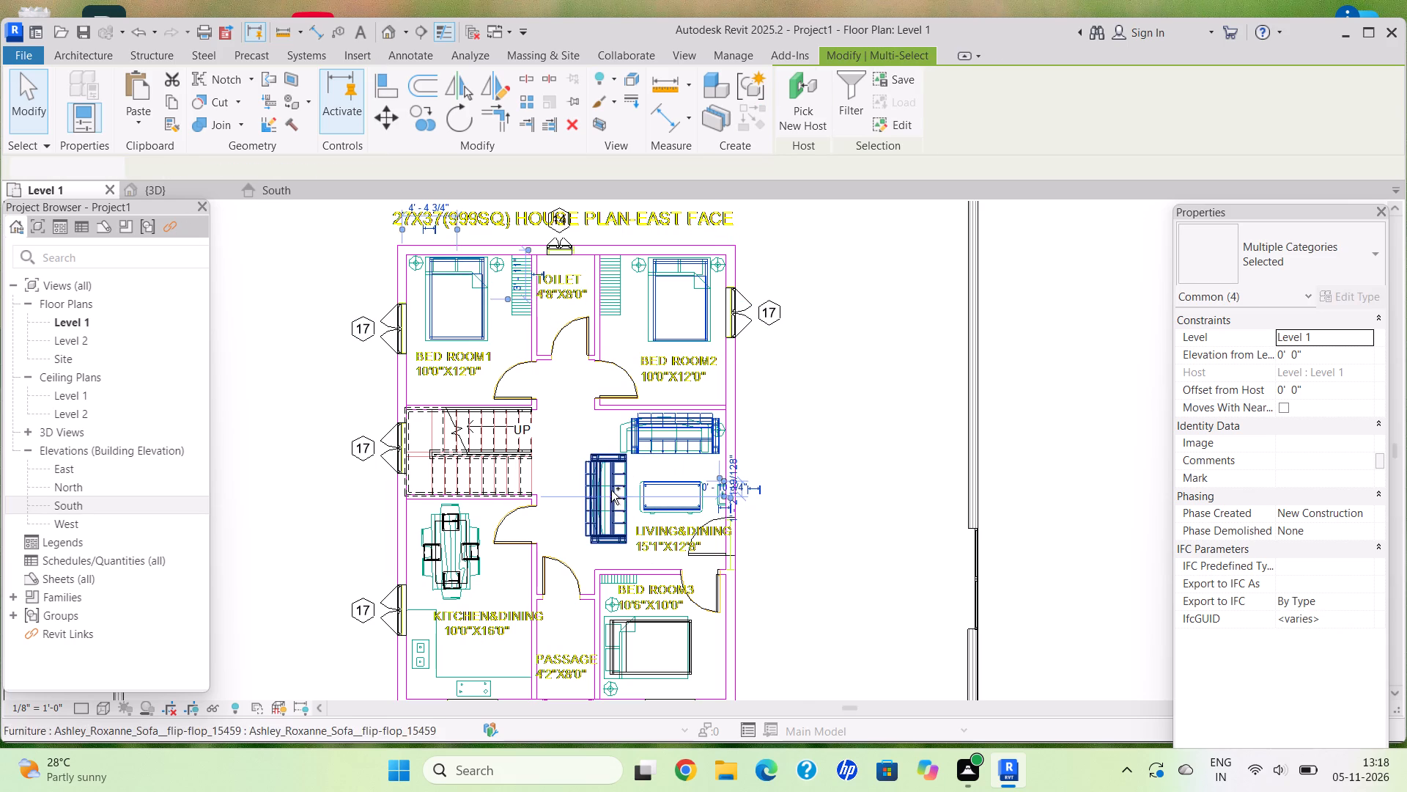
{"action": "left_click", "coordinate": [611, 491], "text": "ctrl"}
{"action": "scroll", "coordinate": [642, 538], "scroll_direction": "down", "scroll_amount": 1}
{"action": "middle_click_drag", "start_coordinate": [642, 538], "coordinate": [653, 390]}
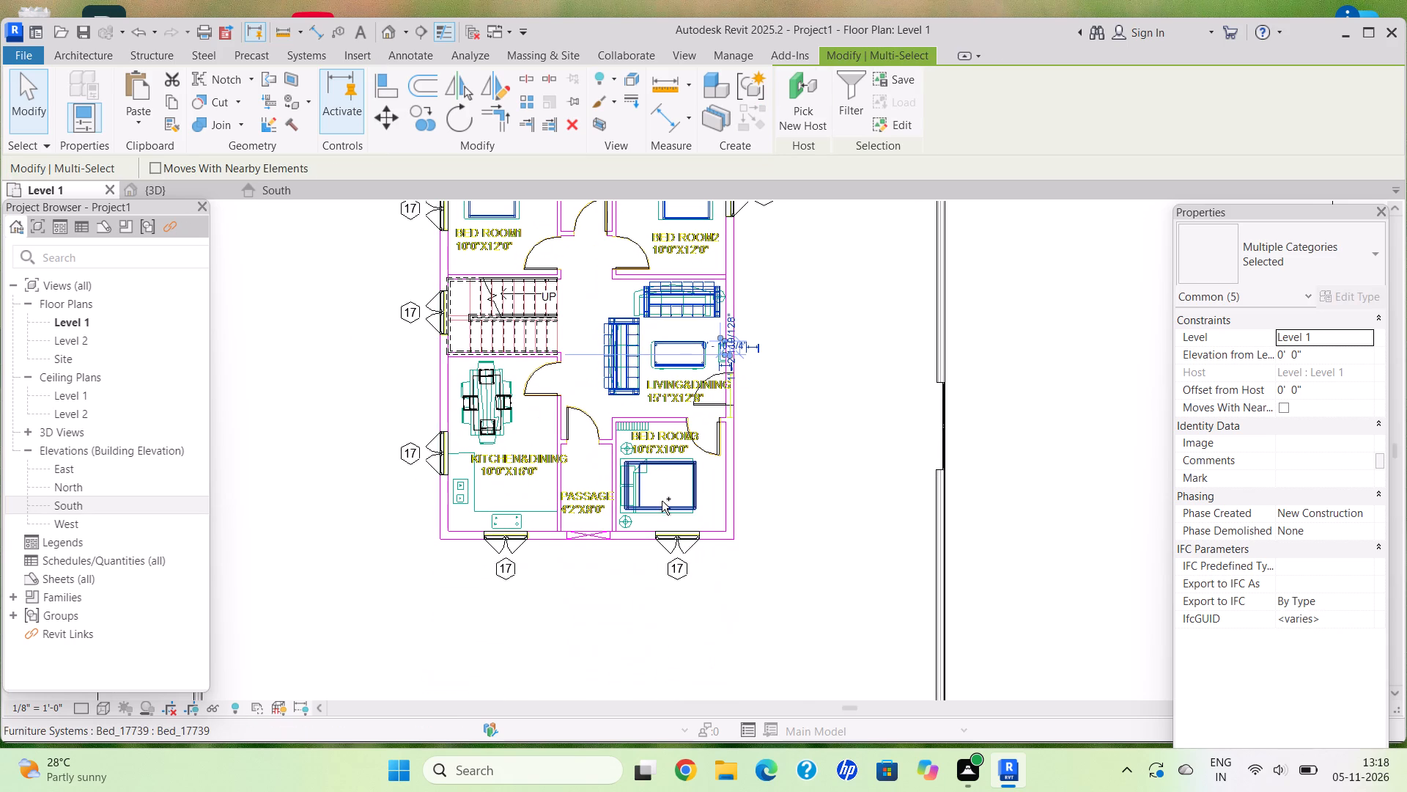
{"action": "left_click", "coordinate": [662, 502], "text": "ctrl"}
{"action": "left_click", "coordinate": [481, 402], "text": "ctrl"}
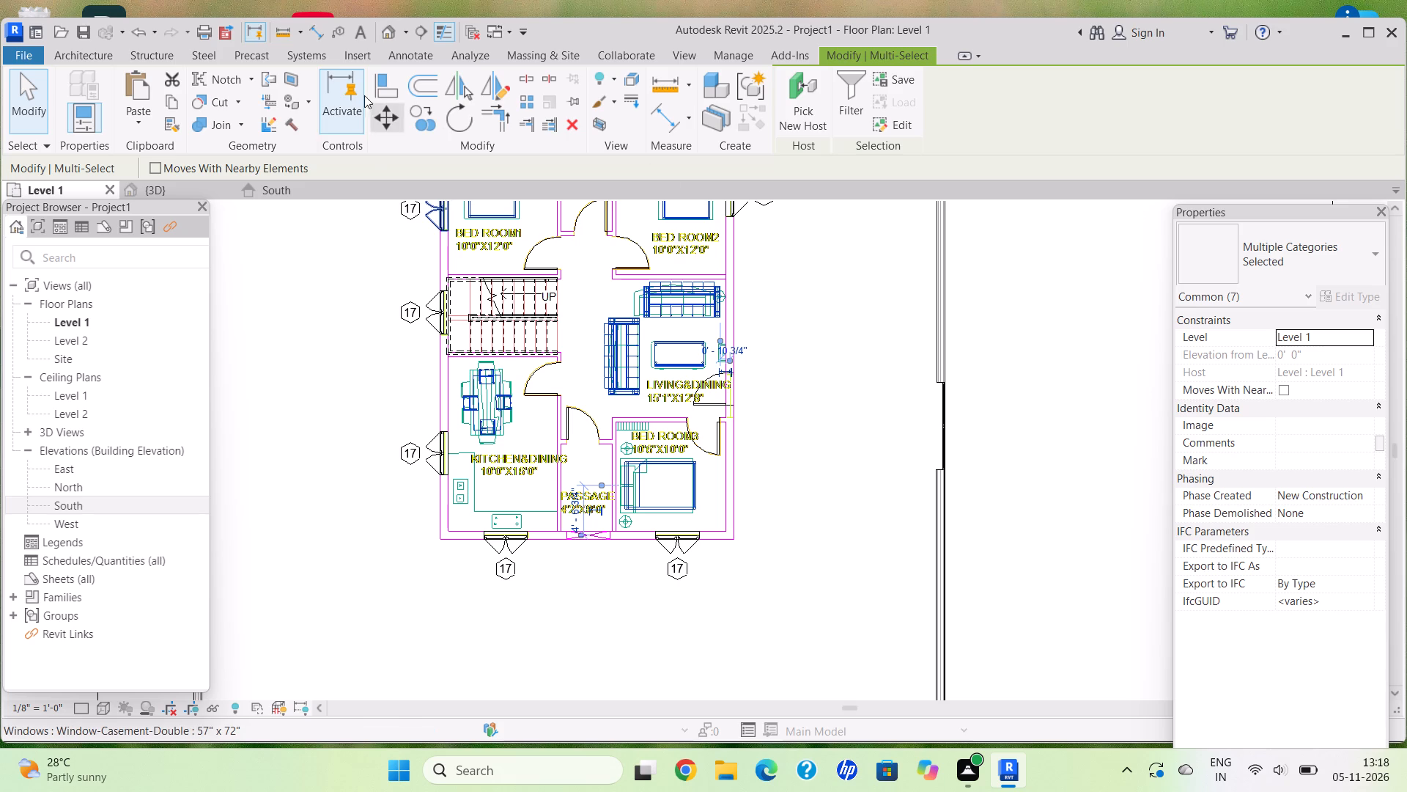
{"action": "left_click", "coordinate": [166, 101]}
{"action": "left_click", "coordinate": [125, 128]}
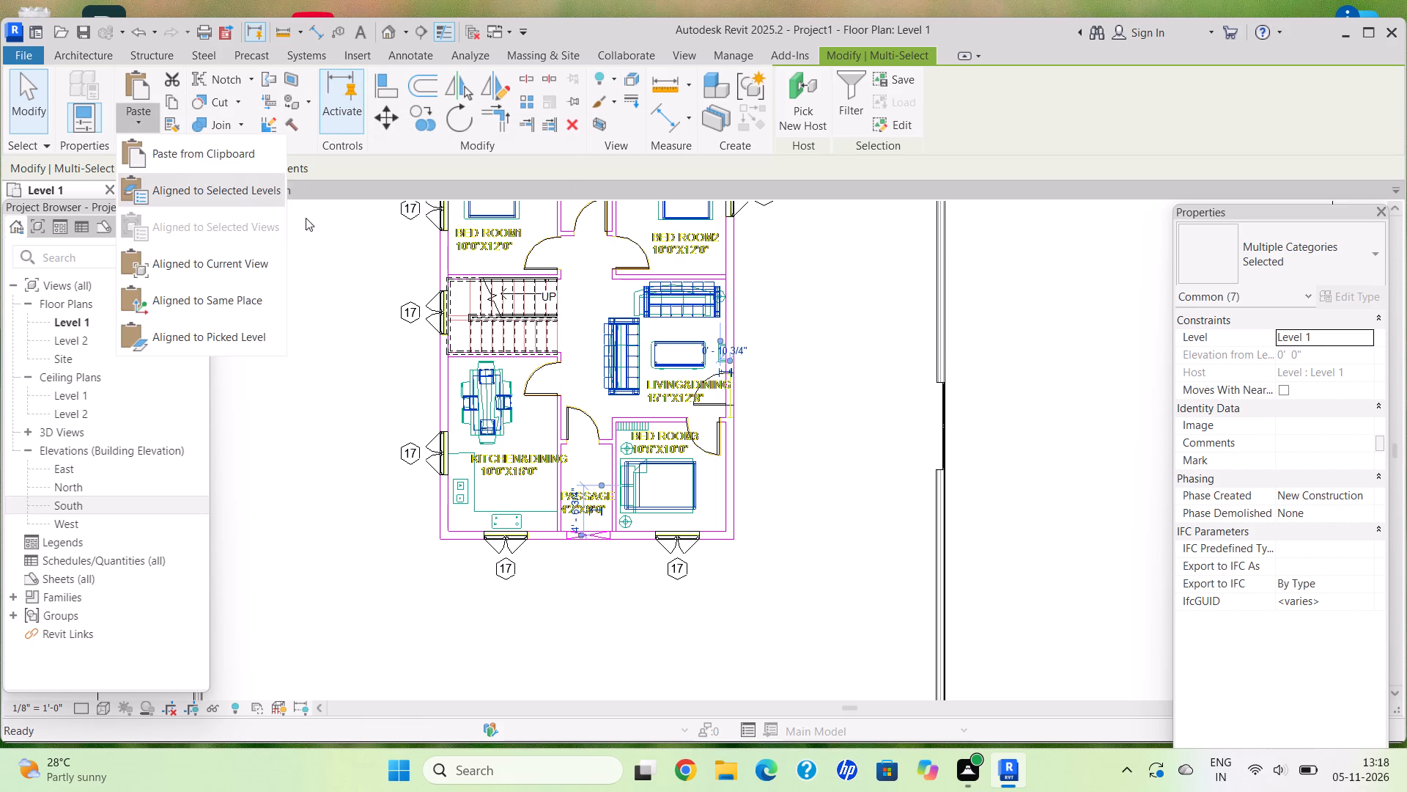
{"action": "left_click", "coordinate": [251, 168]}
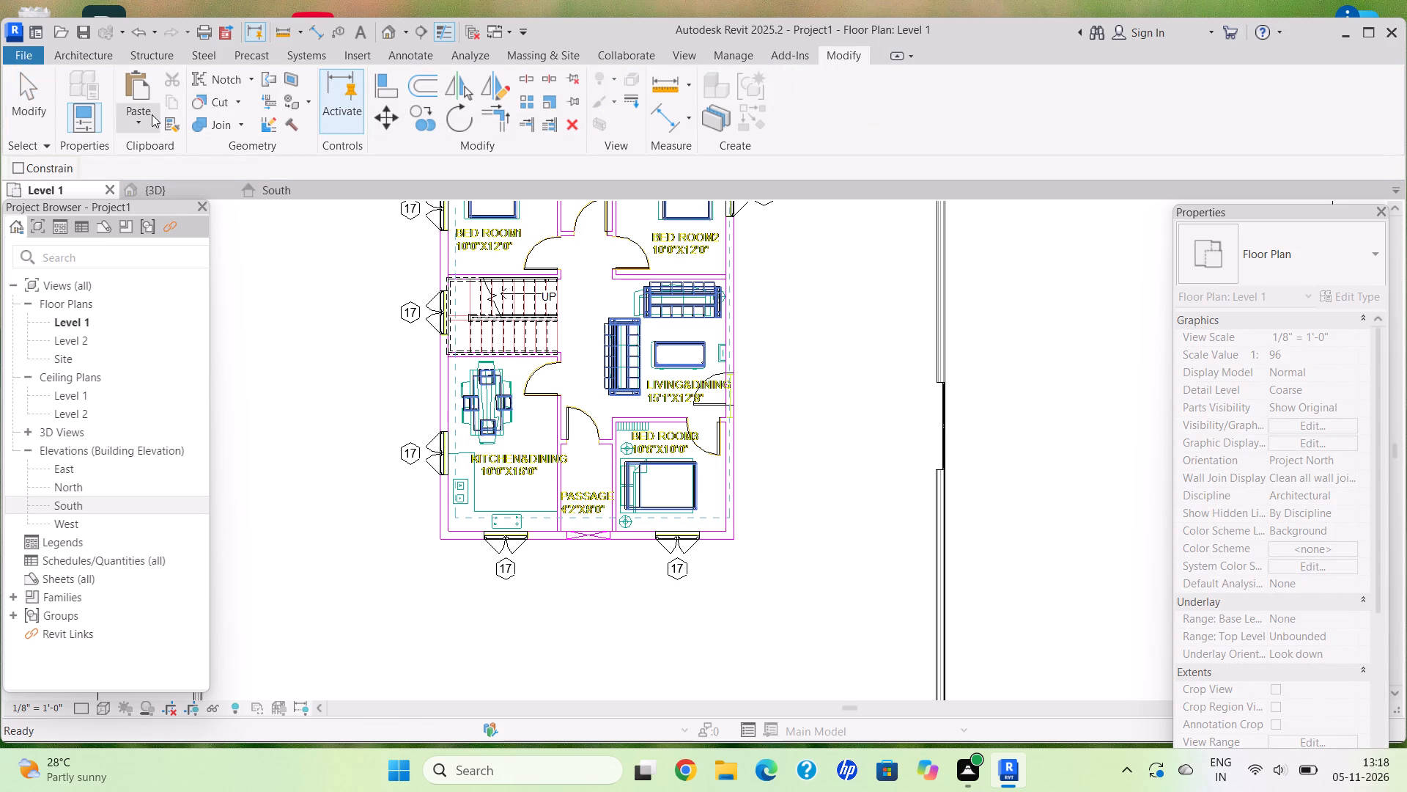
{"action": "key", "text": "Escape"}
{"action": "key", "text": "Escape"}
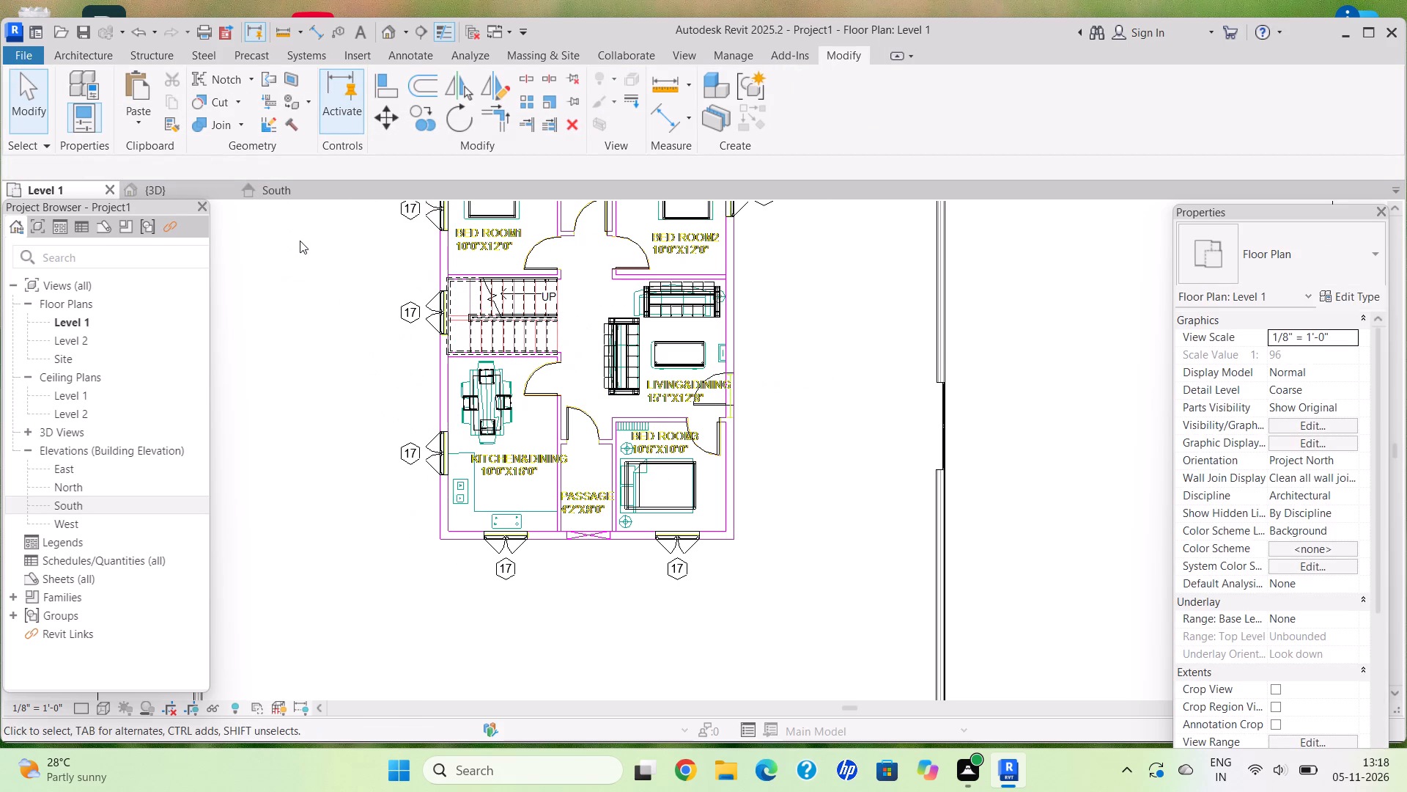
Copy the three beds, two sofas, coffee table and dining set on Level 1 to the clipboard.
{"action": "scroll", "coordinate": [637, 362], "scroll_direction": "down", "scroll_amount": 1}
{"action": "middle_click_drag", "start_coordinate": [638, 362], "coordinate": [703, 455]}
{"action": "scroll", "coordinate": [699, 434], "scroll_direction": "down", "scroll_amount": 1}
{"action": "scroll", "coordinate": [709, 347], "scroll_direction": "up", "scroll_amount": 4}
{"action": "left_click", "coordinate": [761, 340]}
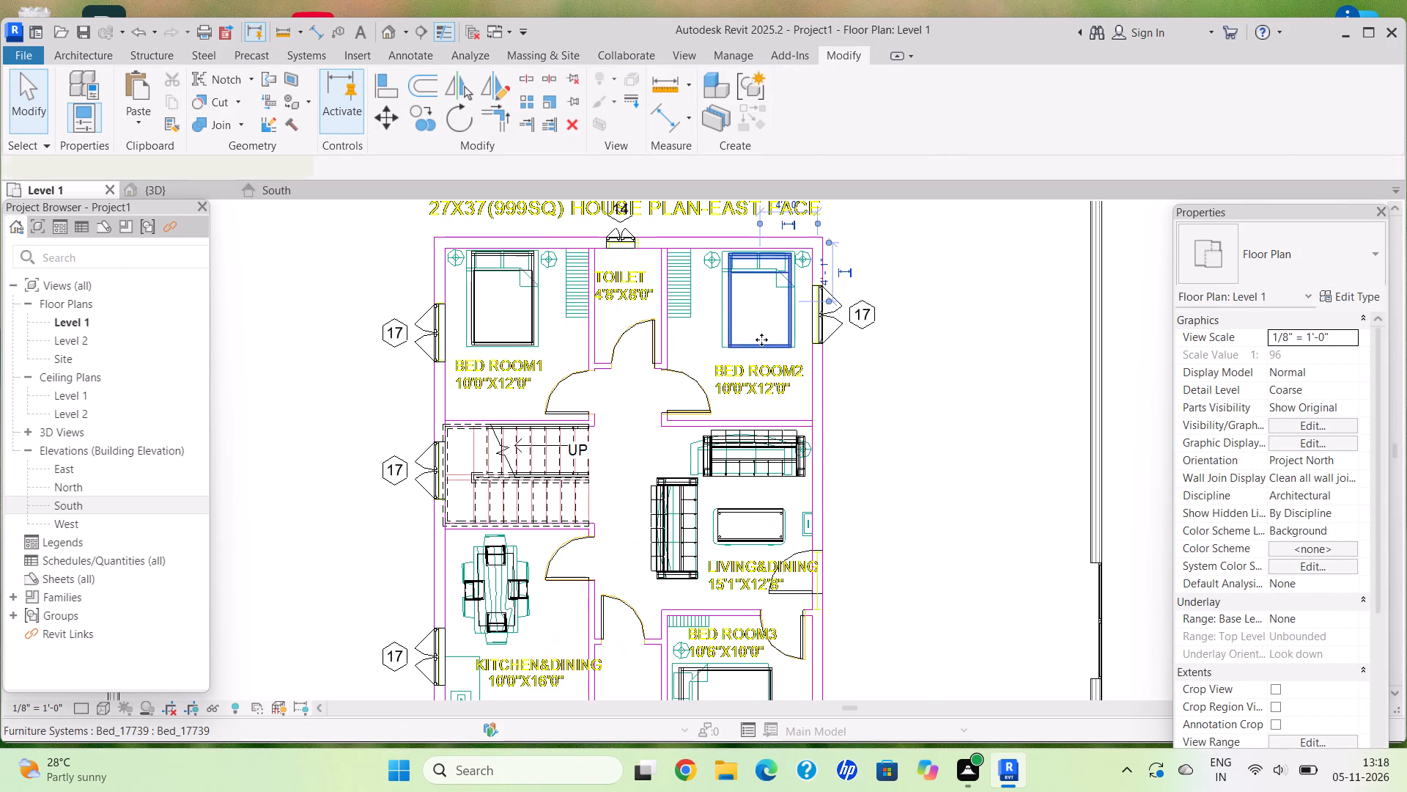
{"action": "left_click", "coordinate": [511, 333], "text": "ctrl"}
{"action": "left_click", "coordinate": [750, 513], "text": "ctrl"}
{"action": "left_click", "coordinate": [748, 463], "text": "ctrl"}
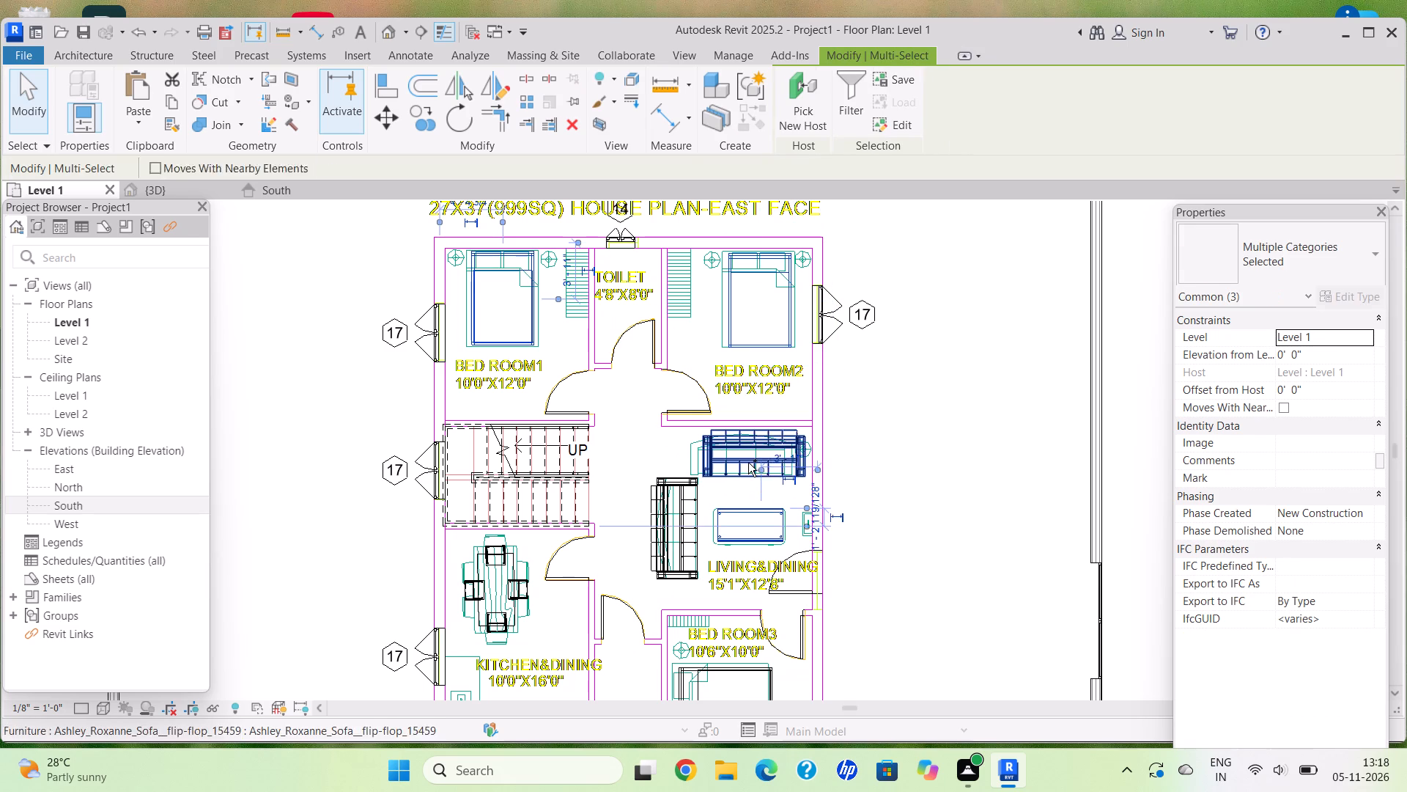
{"action": "left_click", "coordinate": [678, 526], "text": "ctrl"}
{"action": "left_click", "coordinate": [498, 588], "text": "ctrl"}
{"action": "middle_click_drag", "start_coordinate": [669, 563], "coordinate": [657, 282]}
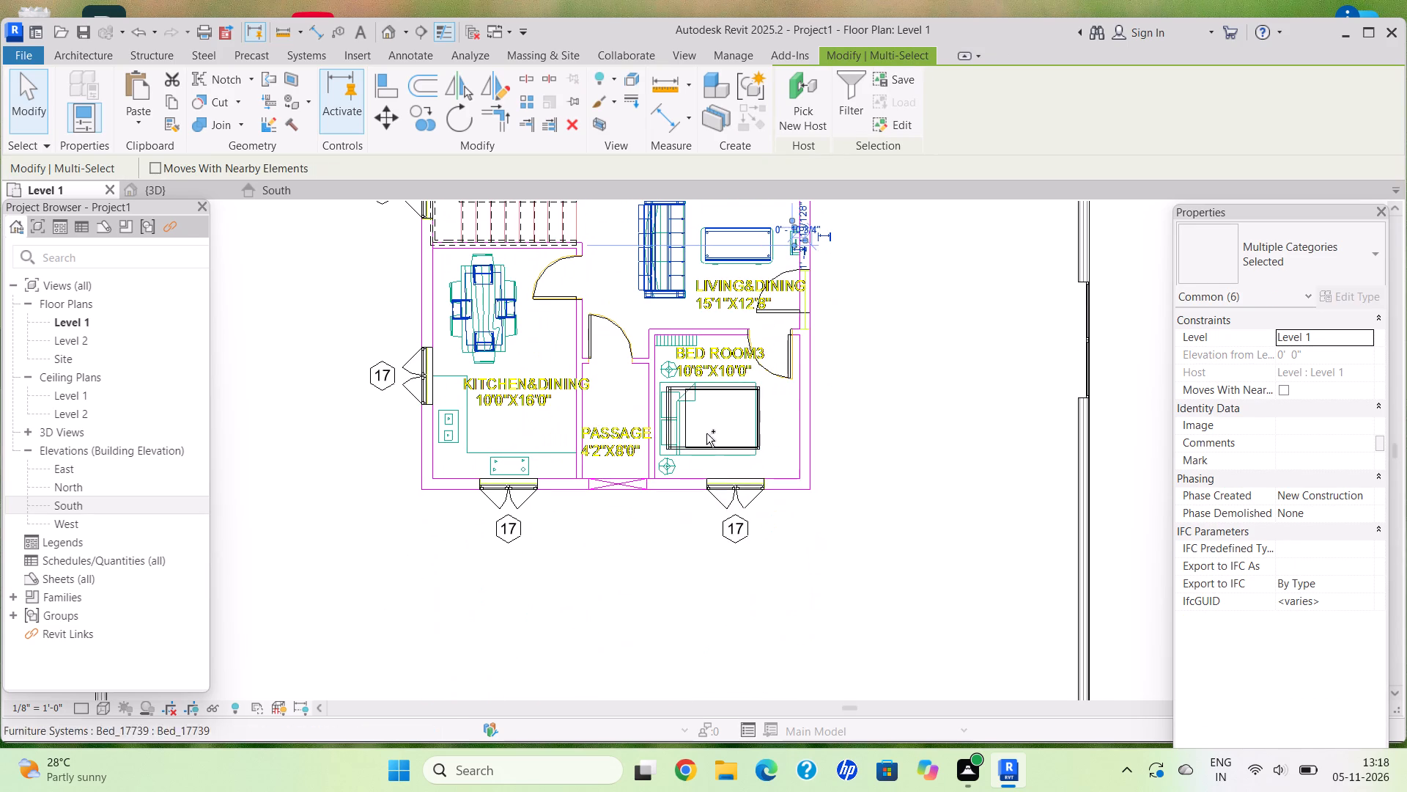
{"action": "left_click", "coordinate": [712, 447], "text": "ctrl"}
{"action": "left_click", "coordinate": [169, 99]}
Paste the copied furniture aligned to Levels 2 through 7.
{"action": "left_click", "coordinate": [121, 131]}
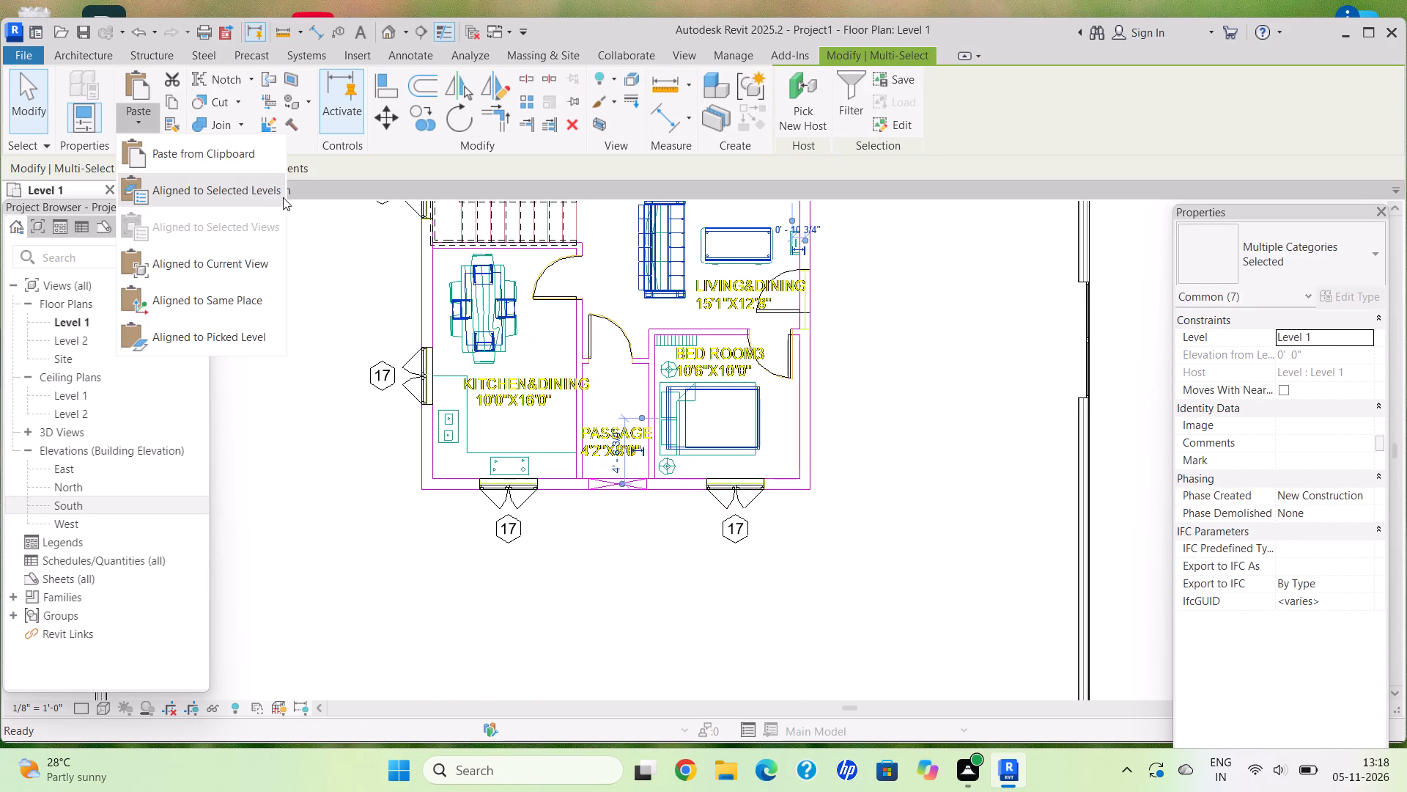
{"action": "left_click", "coordinate": [279, 186]}
{"action": "left_click_drag", "start_coordinate": [635, 261], "coordinate": [651, 321]}
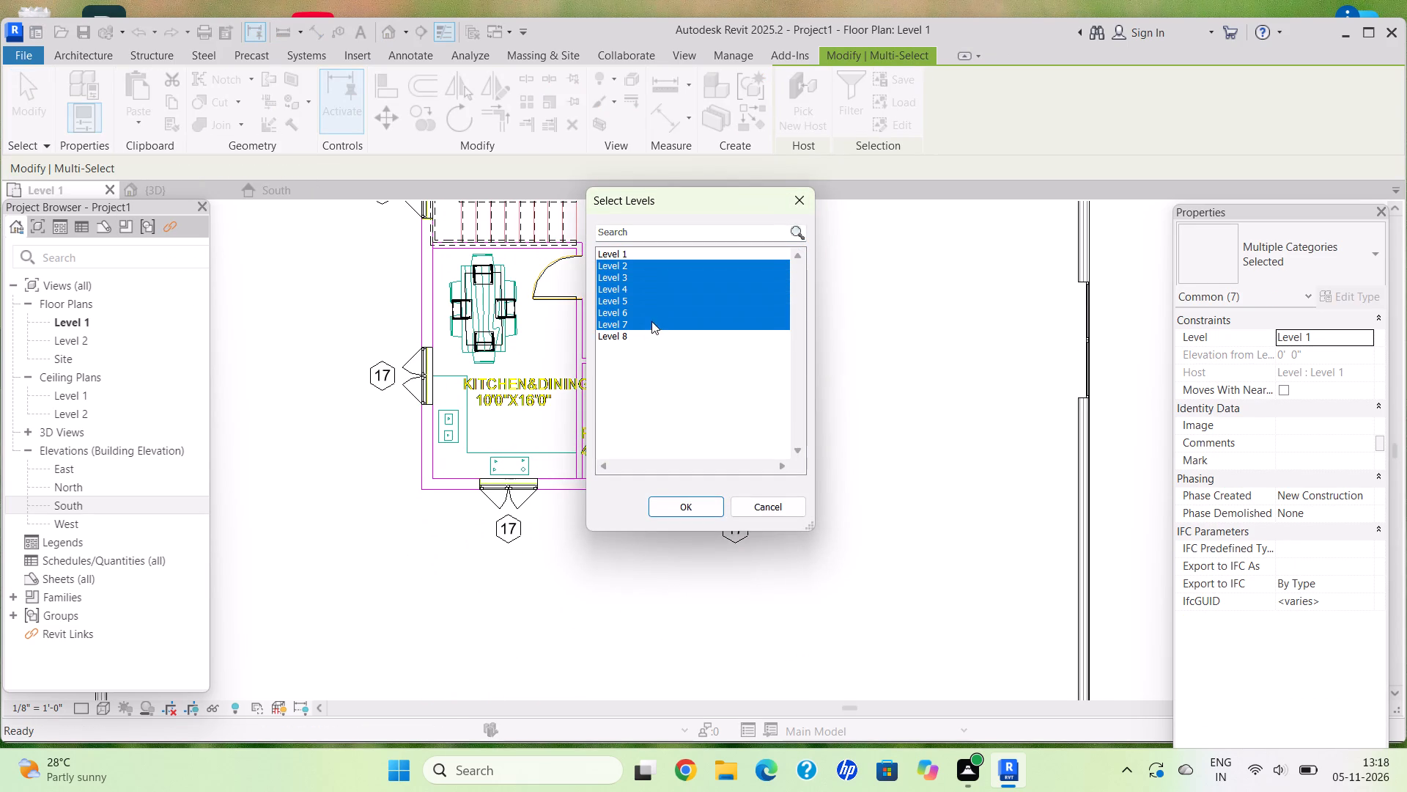
{"action": "left_click_drag", "start_coordinate": [651, 321], "coordinate": [651, 329]}
{"action": "left_click", "coordinate": [694, 506]}
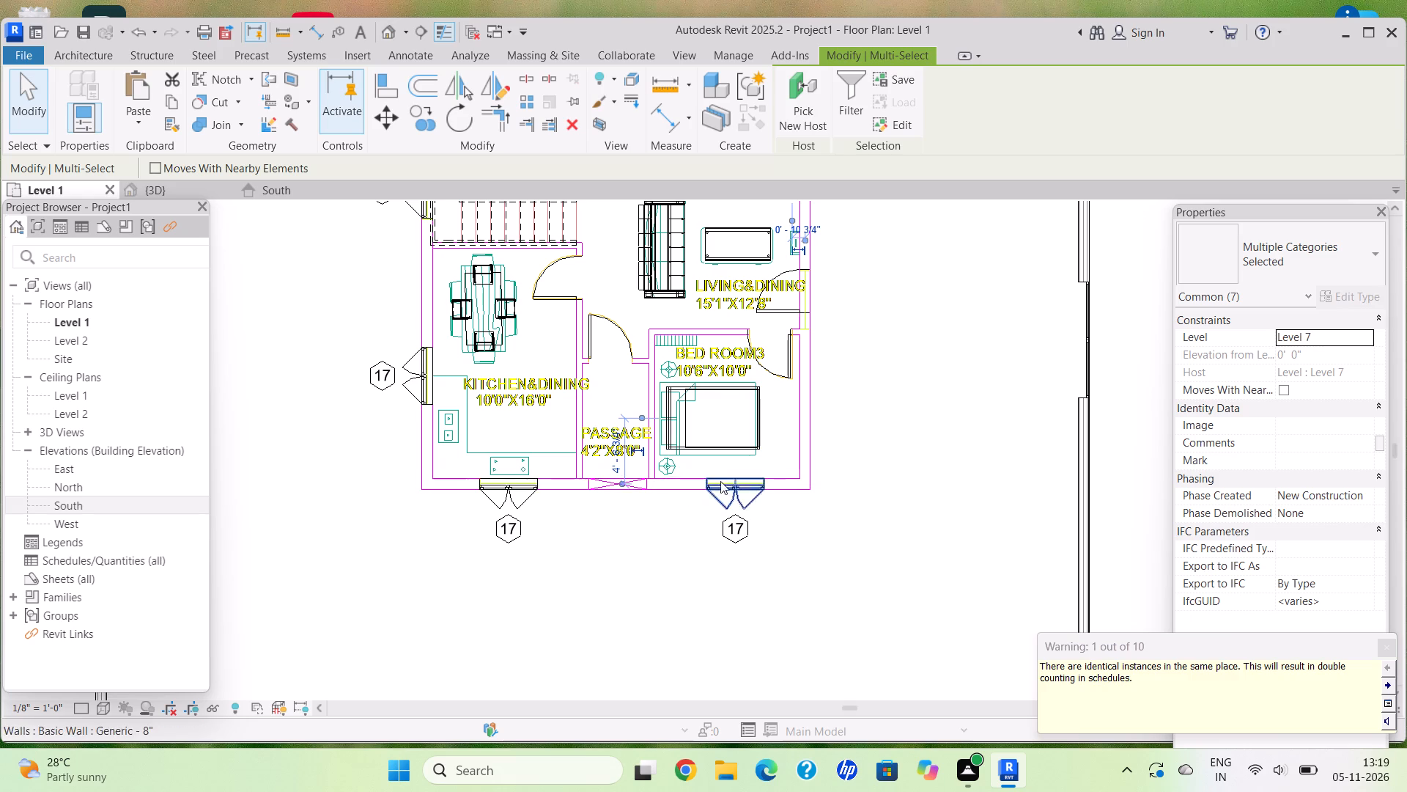
In the 3D view, delete the two pasted beds on the far side of the Level 7 roof slab from the dining set's open corner.
{"action": "left_click", "coordinate": [180, 196]}
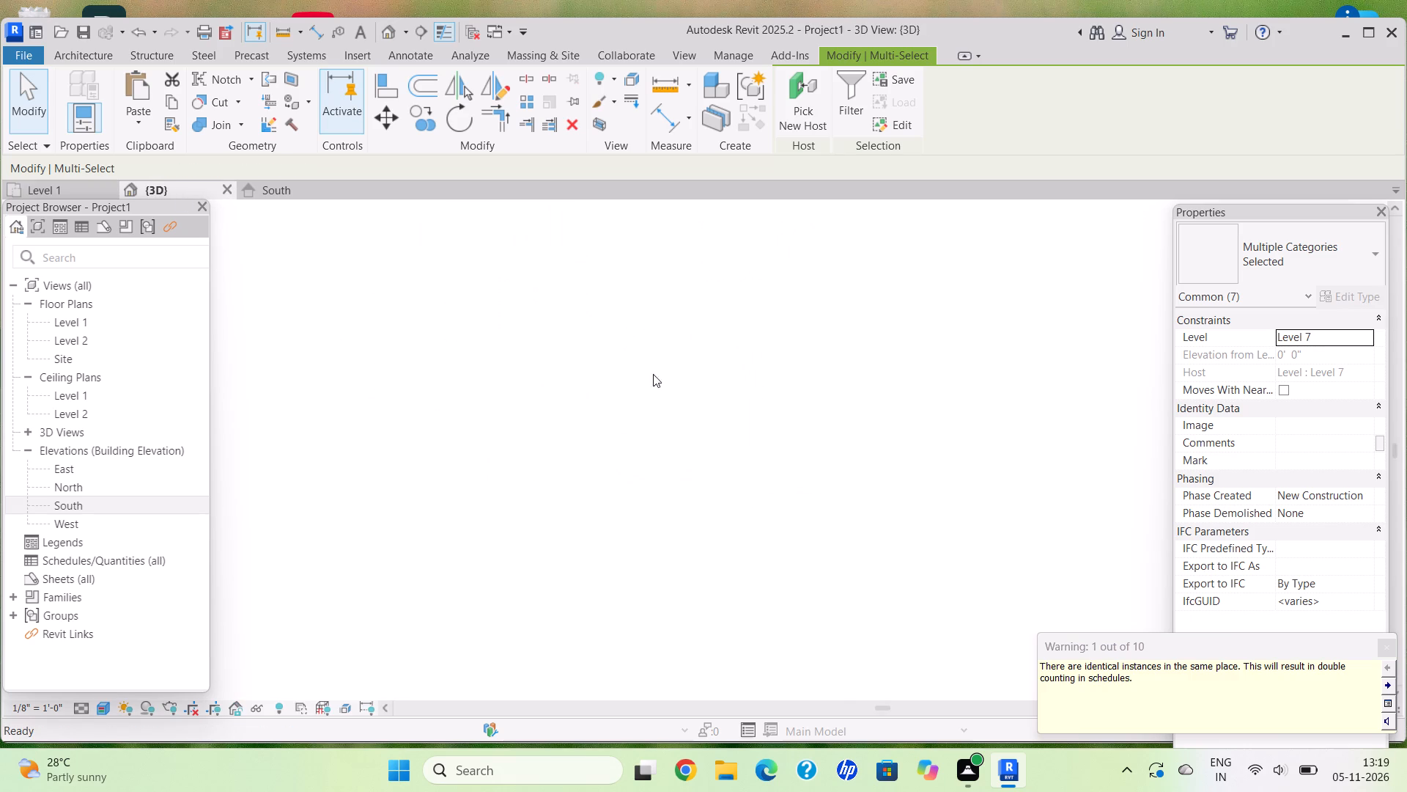
{"action": "middle_click_drag", "start_coordinate": [651, 310], "coordinate": [662, 341]}
{"action": "scroll", "coordinate": [660, 341], "scroll_direction": "up", "scroll_amount": 4}
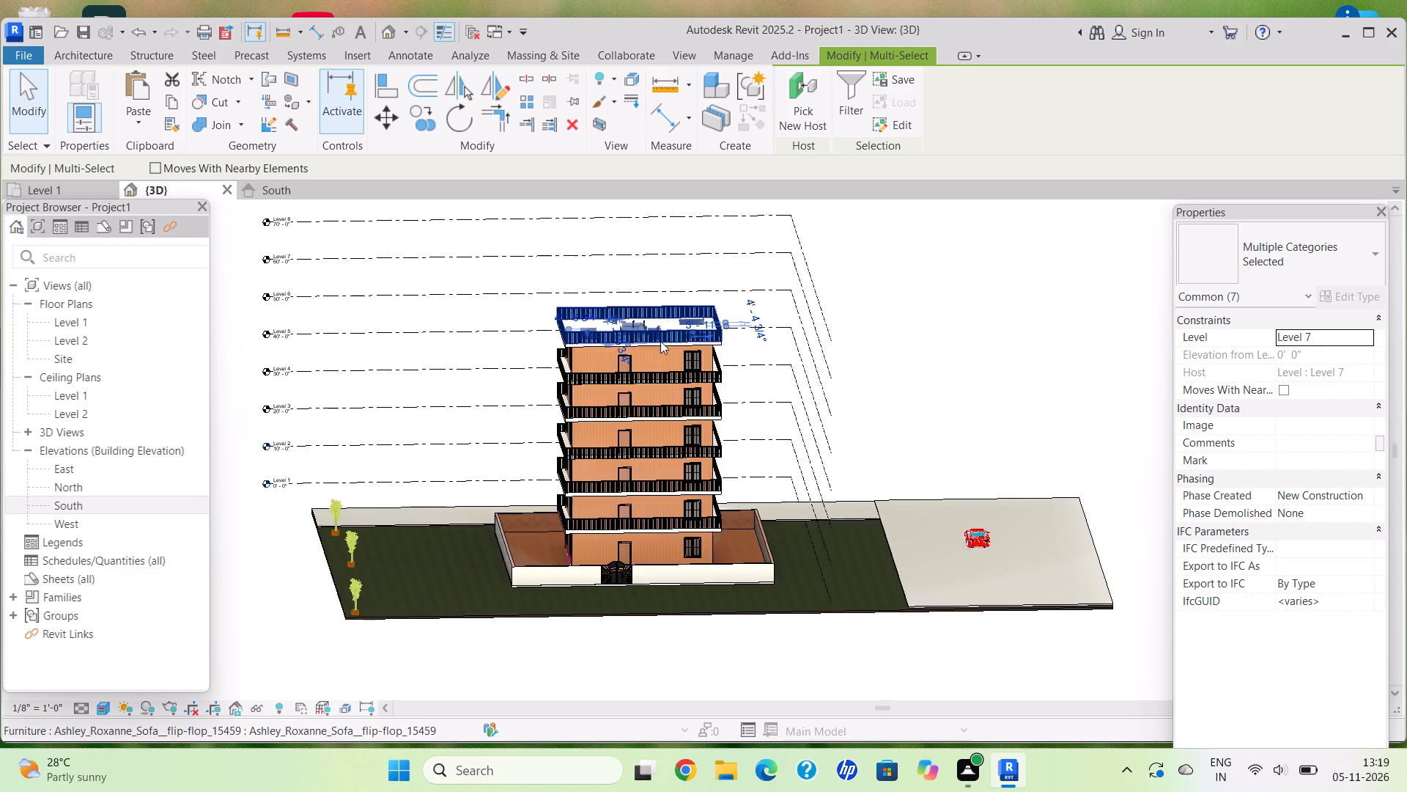
{"action": "key", "text": "Escape"}
{"action": "key", "text": "Escape"}
{"action": "middle_click_drag", "start_coordinate": [654, 326], "coordinate": [605, 527], "text": "shift"}
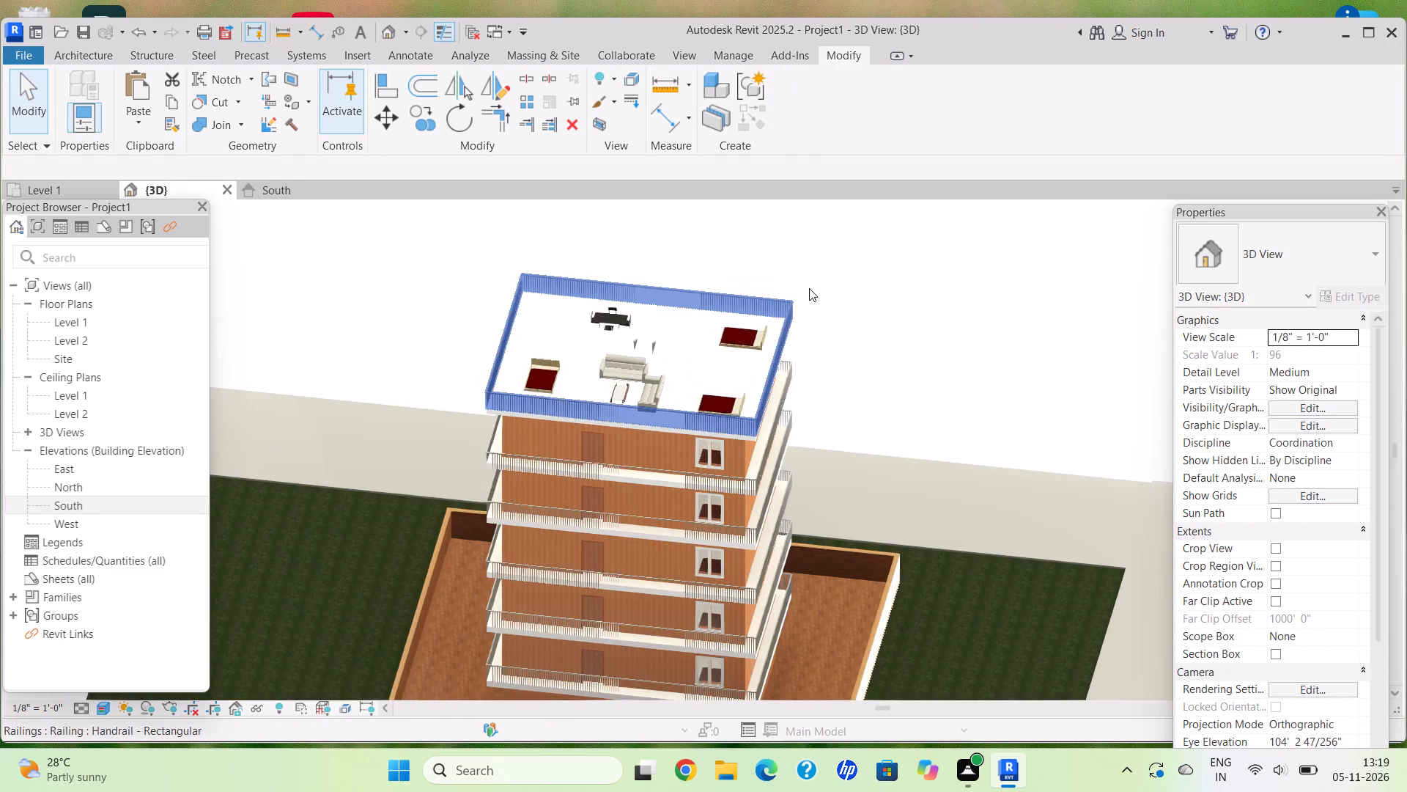
{"action": "scroll", "coordinate": [811, 289], "scroll_direction": "up", "scroll_amount": 7}
{"action": "key", "text": "Escape"}
{"action": "left_click", "coordinate": [747, 411]}
{"action": "key", "text": "Delete"}
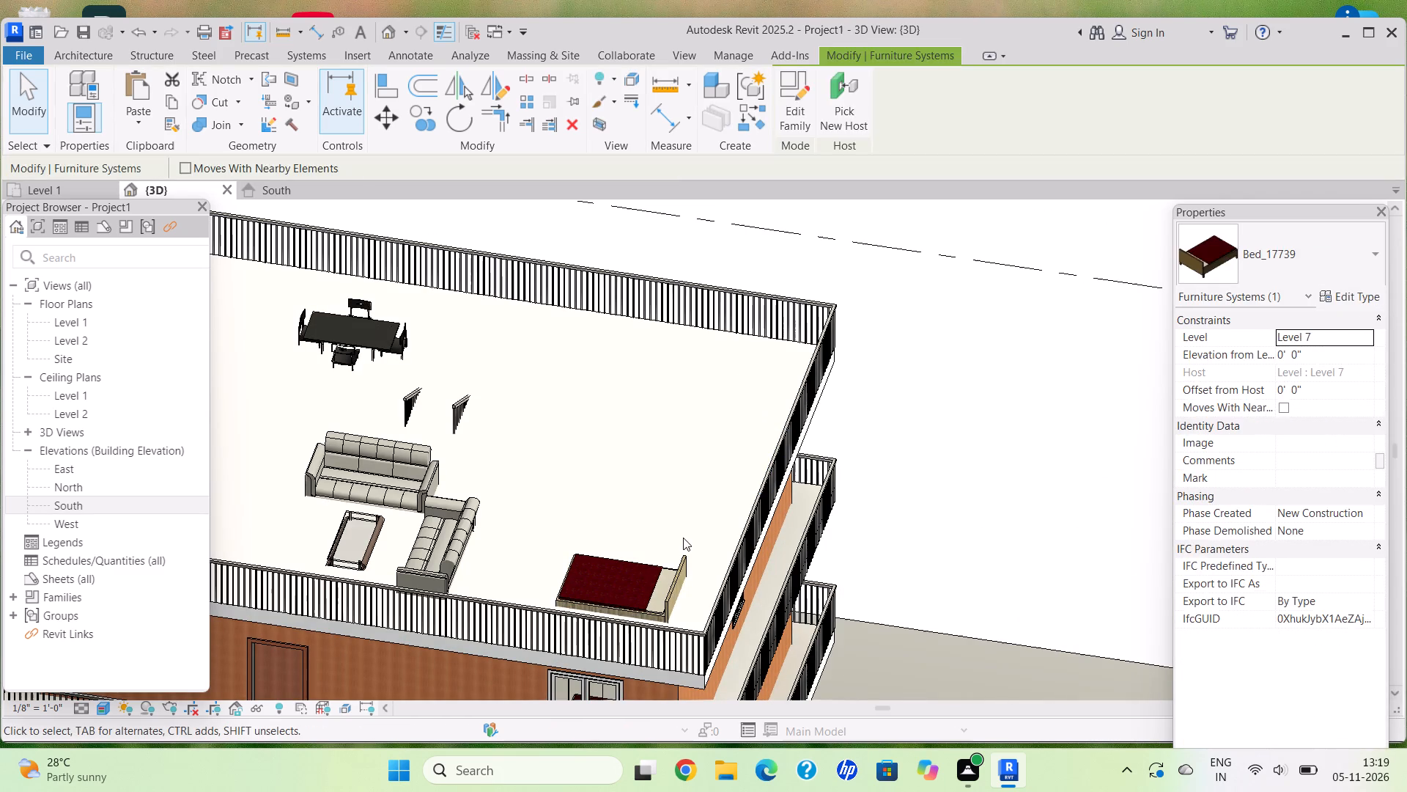
{"action": "left_click", "coordinate": [668, 590]}
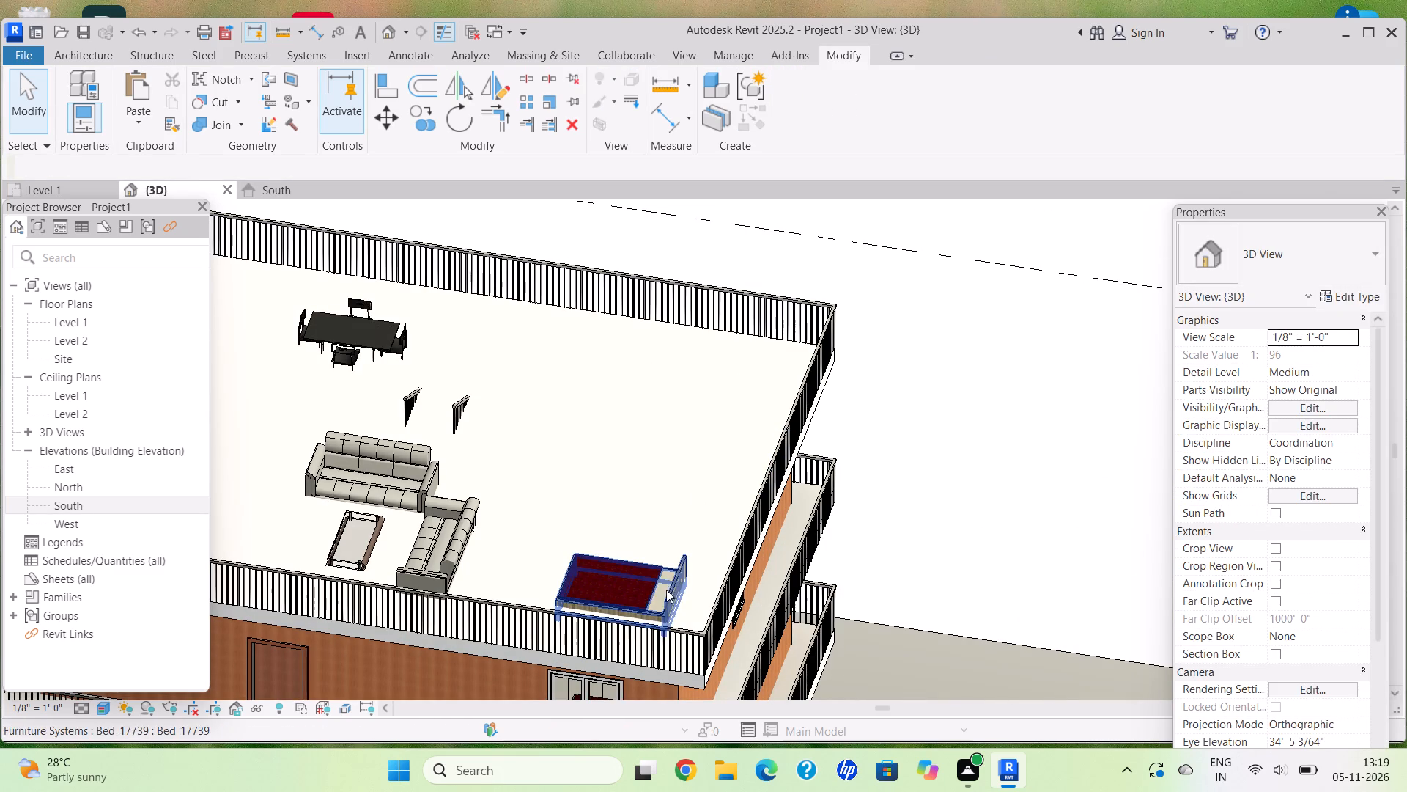
{"action": "key", "text": "Delete"}
Delete the coffee table and both sofas from the Level 7 roof slab.
{"action": "left_click", "coordinate": [470, 540]}
{"action": "key", "text": "Delete"}
{"action": "left_click", "coordinate": [369, 530]}
{"action": "key", "text": "Delete"}
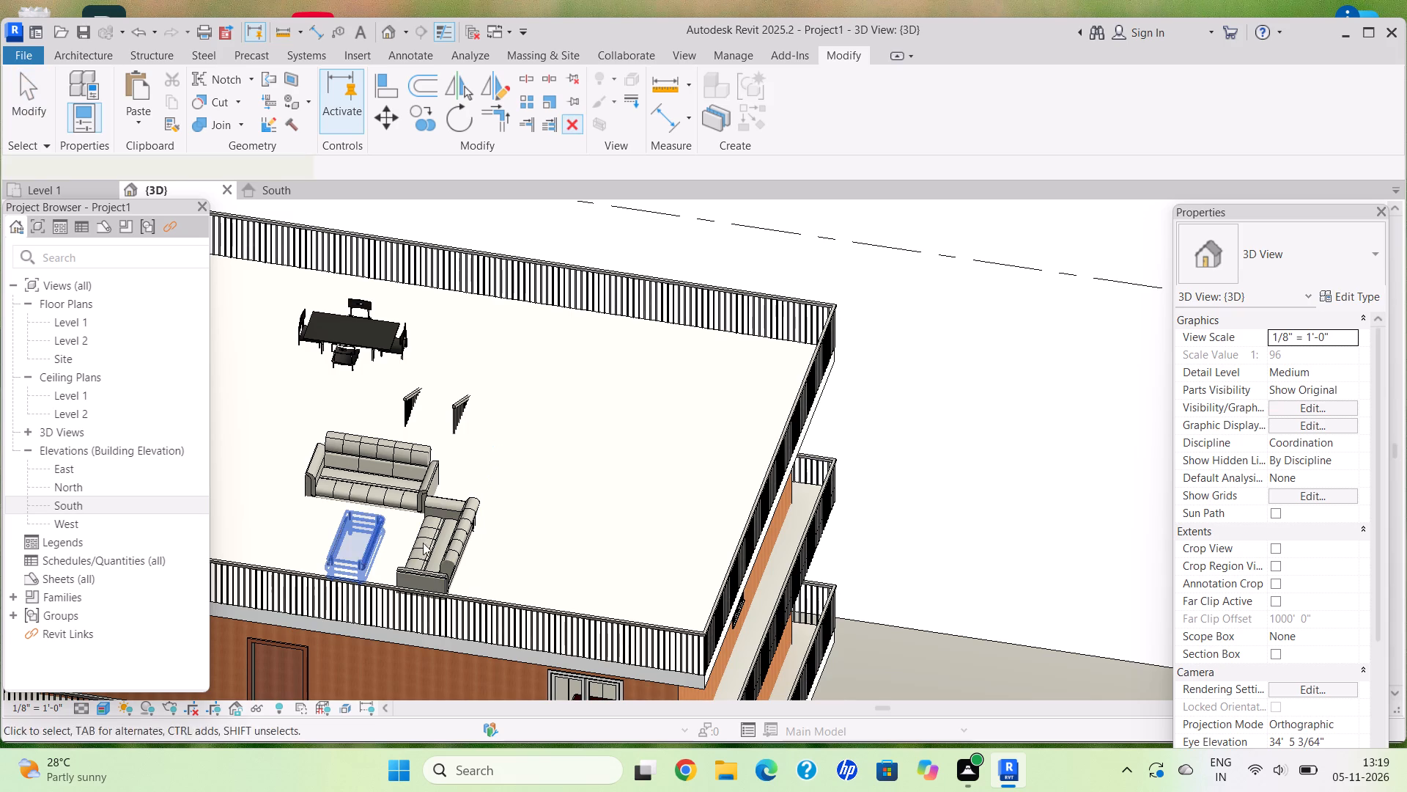
{"action": "left_click", "coordinate": [434, 553]}
{"action": "key", "text": "Delete"}
{"action": "left_click", "coordinate": [414, 479]}
{"action": "key", "text": "Delete"}
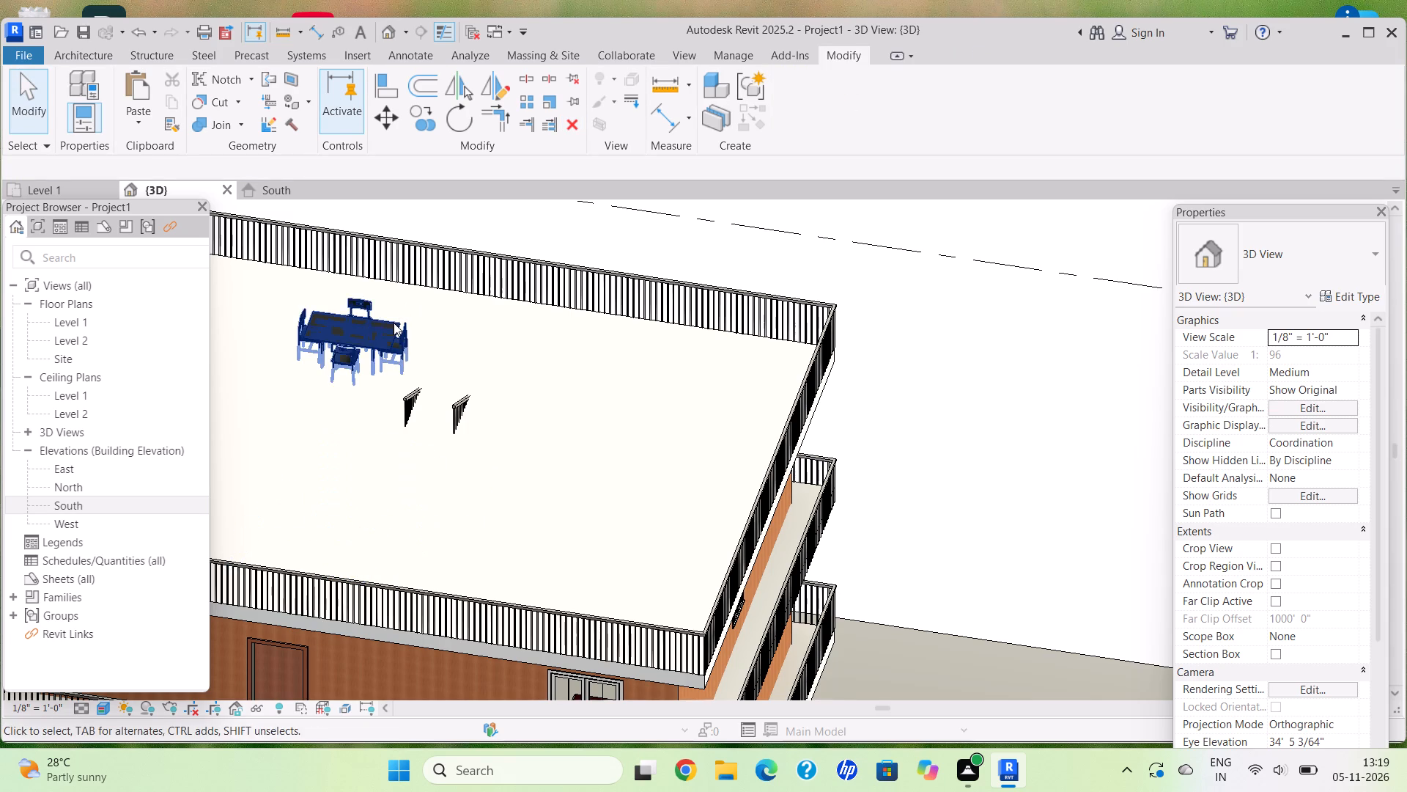
Delete the dining set and the last remaining bed from the Level 7 roof slab.
{"action": "left_click", "coordinate": [394, 323]}
{"action": "key", "text": "Delete"}
{"action": "scroll", "coordinate": [363, 403], "scroll_direction": "down", "scroll_amount": 5}
{"action": "middle_click_drag", "start_coordinate": [376, 406], "coordinate": [665, 400]}
{"action": "key", "text": "Delete"}
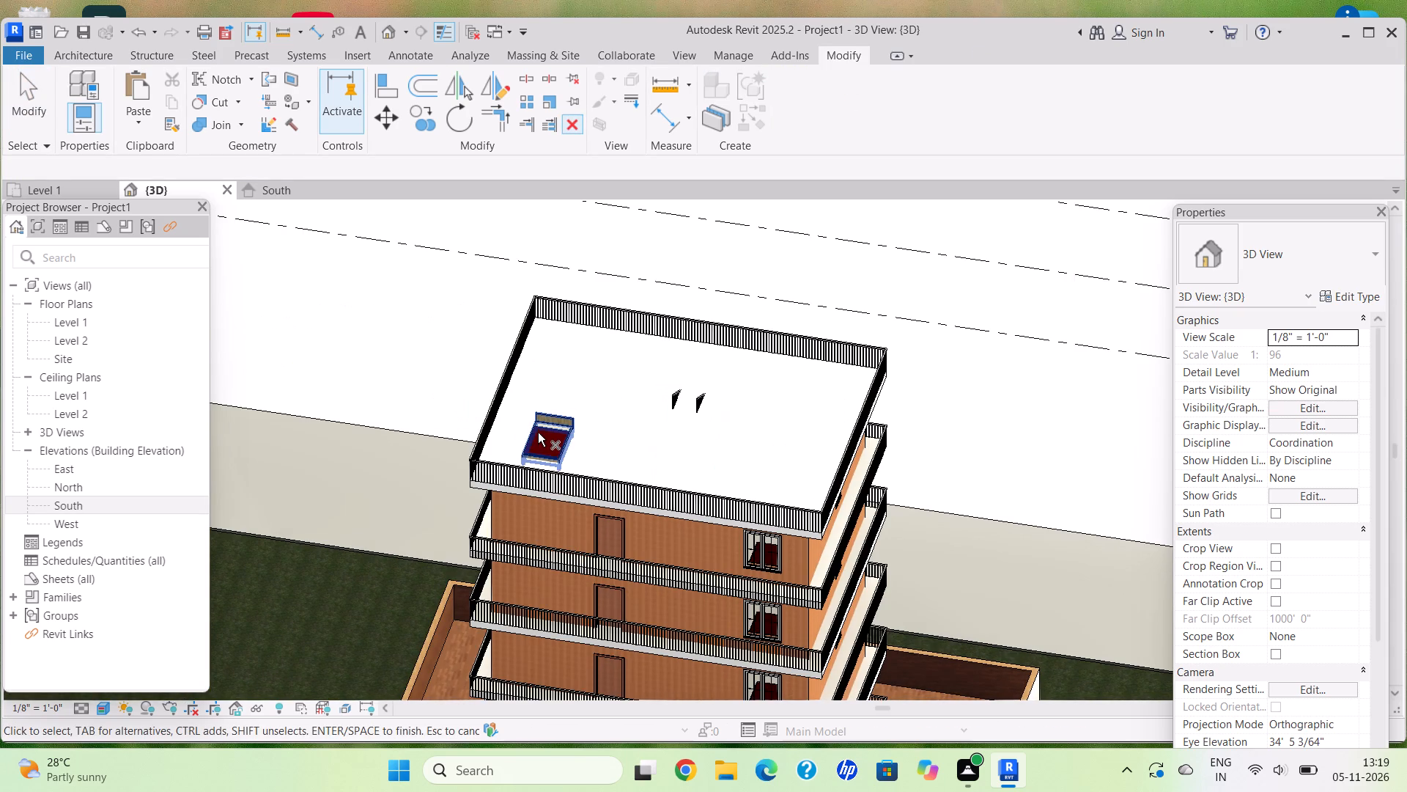
{"action": "left_click", "coordinate": [538, 433]}
{"action": "key", "text": "Delete"}
Examine the whole building, its compound and the surrounding site from several angles.
{"action": "scroll", "coordinate": [673, 428], "scroll_direction": "down", "scroll_amount": 5}
{"action": "middle_click_drag", "start_coordinate": [671, 495], "coordinate": [747, 389]}
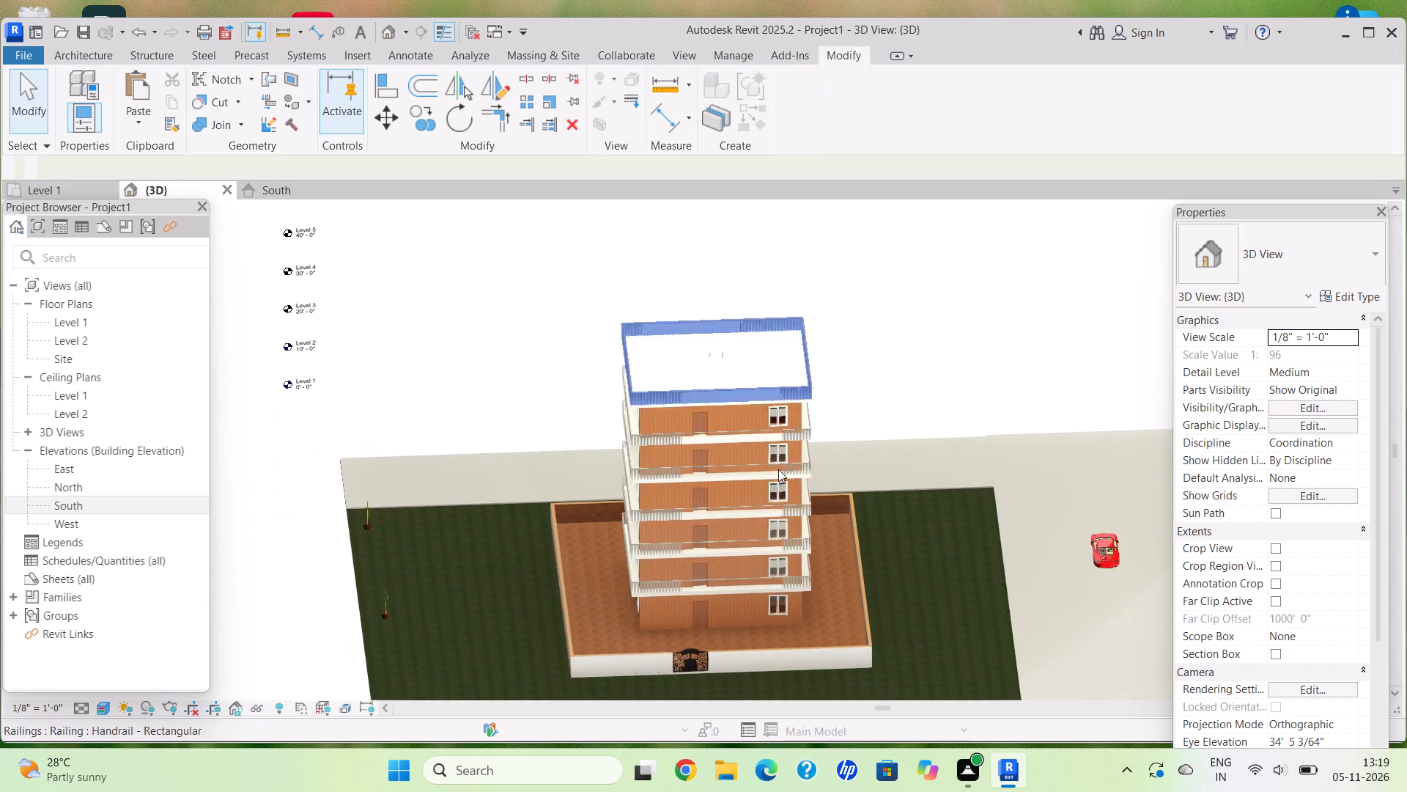
{"action": "scroll", "coordinate": [778, 471], "scroll_direction": "down", "scroll_amount": 5}
{"action": "middle_click_drag", "start_coordinate": [778, 469], "coordinate": [769, 418]}
{"action": "middle_click", "coordinate": [772, 415], "text": "shift"}
{"action": "scroll", "coordinate": [905, 479], "scroll_direction": "up", "scroll_amount": 5}
{"action": "middle_click_drag", "start_coordinate": [912, 485], "coordinate": [885, 436]}
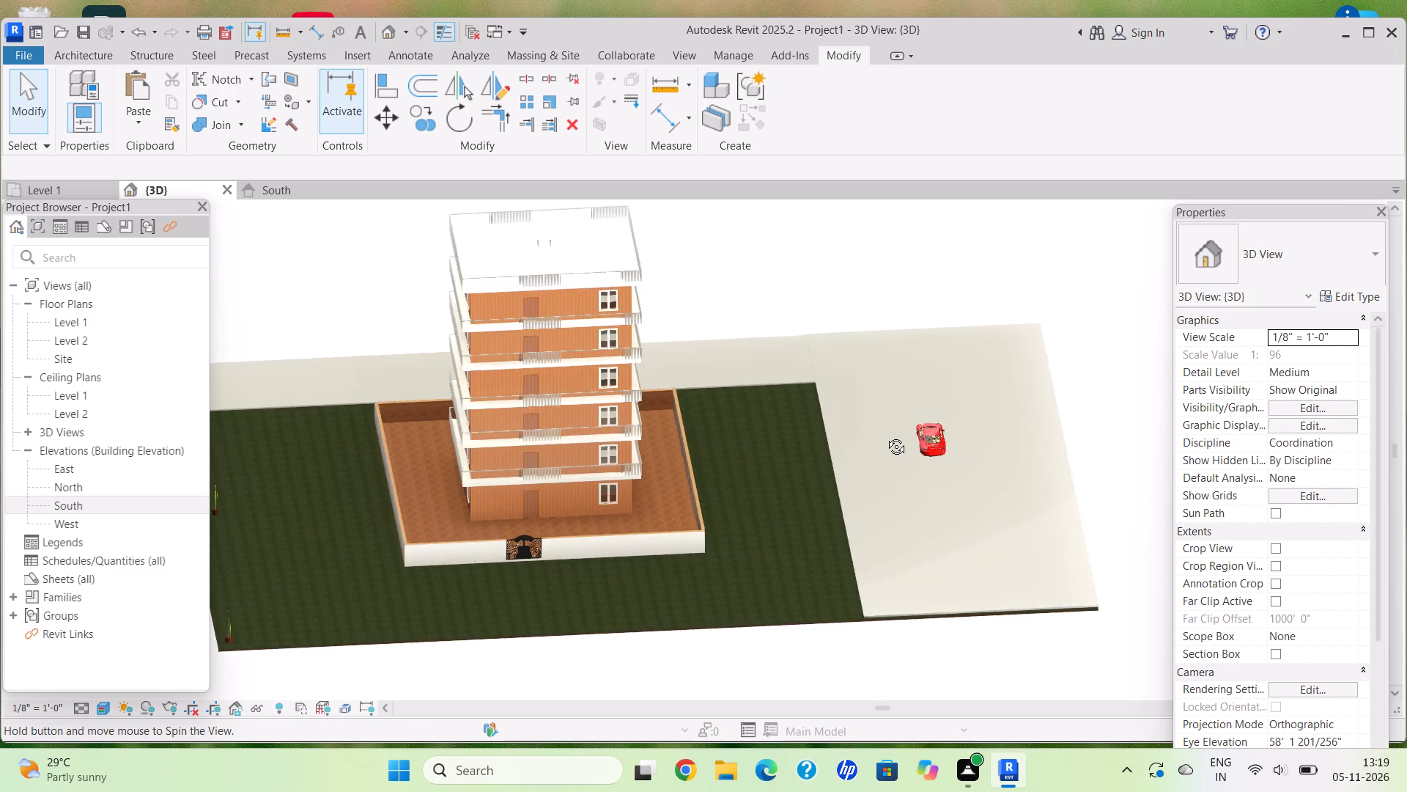
{"action": "middle_click_drag", "start_coordinate": [885, 436], "coordinate": [876, 390]}
{"action": "middle_click_drag", "start_coordinate": [742, 487], "coordinate": [810, 468]}
{"action": "scroll", "coordinate": [784, 477], "scroll_direction": "up", "scroll_amount": 1}
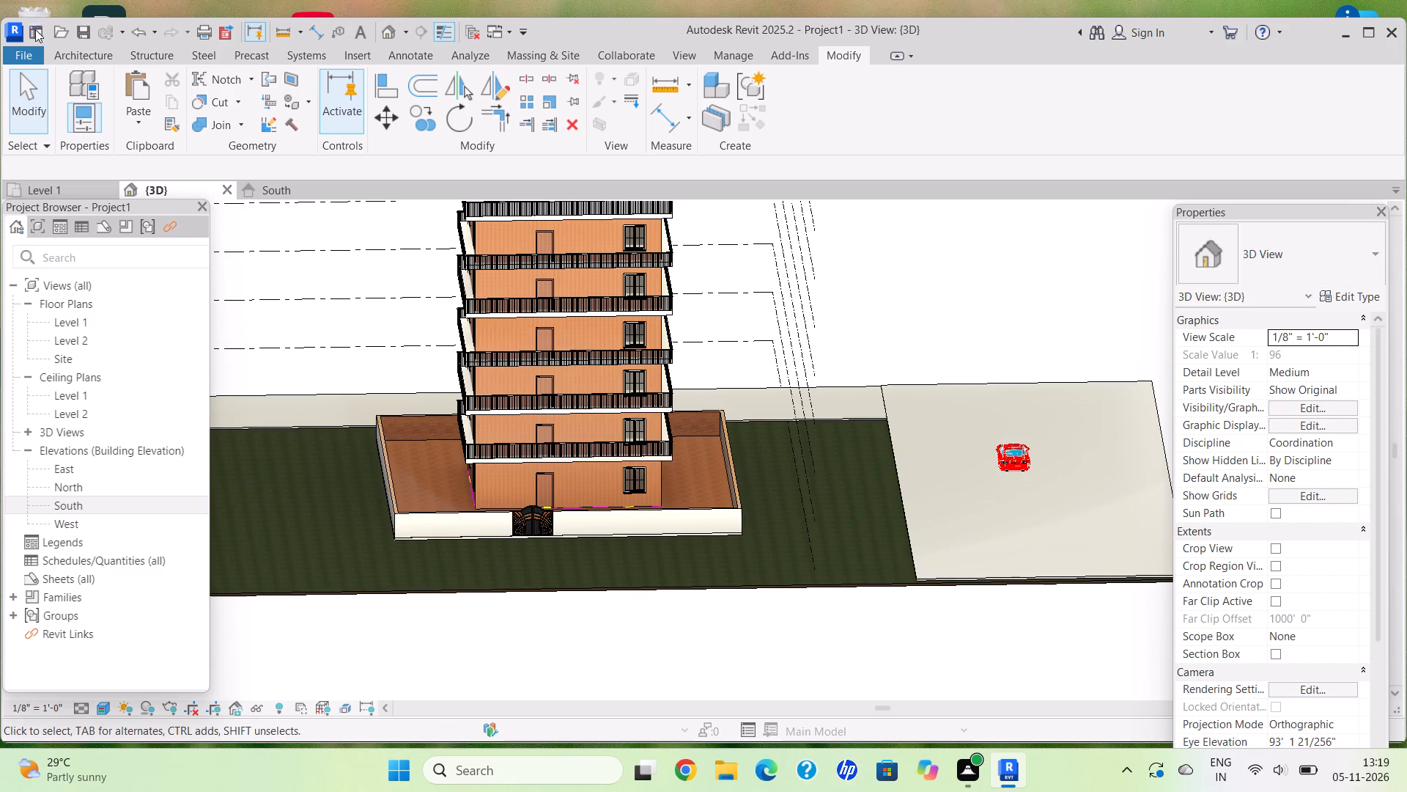
Save the model as a Revit project named NP DAY26 in the Documents folder.
{"action": "left_click", "coordinate": [34, 51]}
{"action": "left_click", "coordinate": [76, 291]}
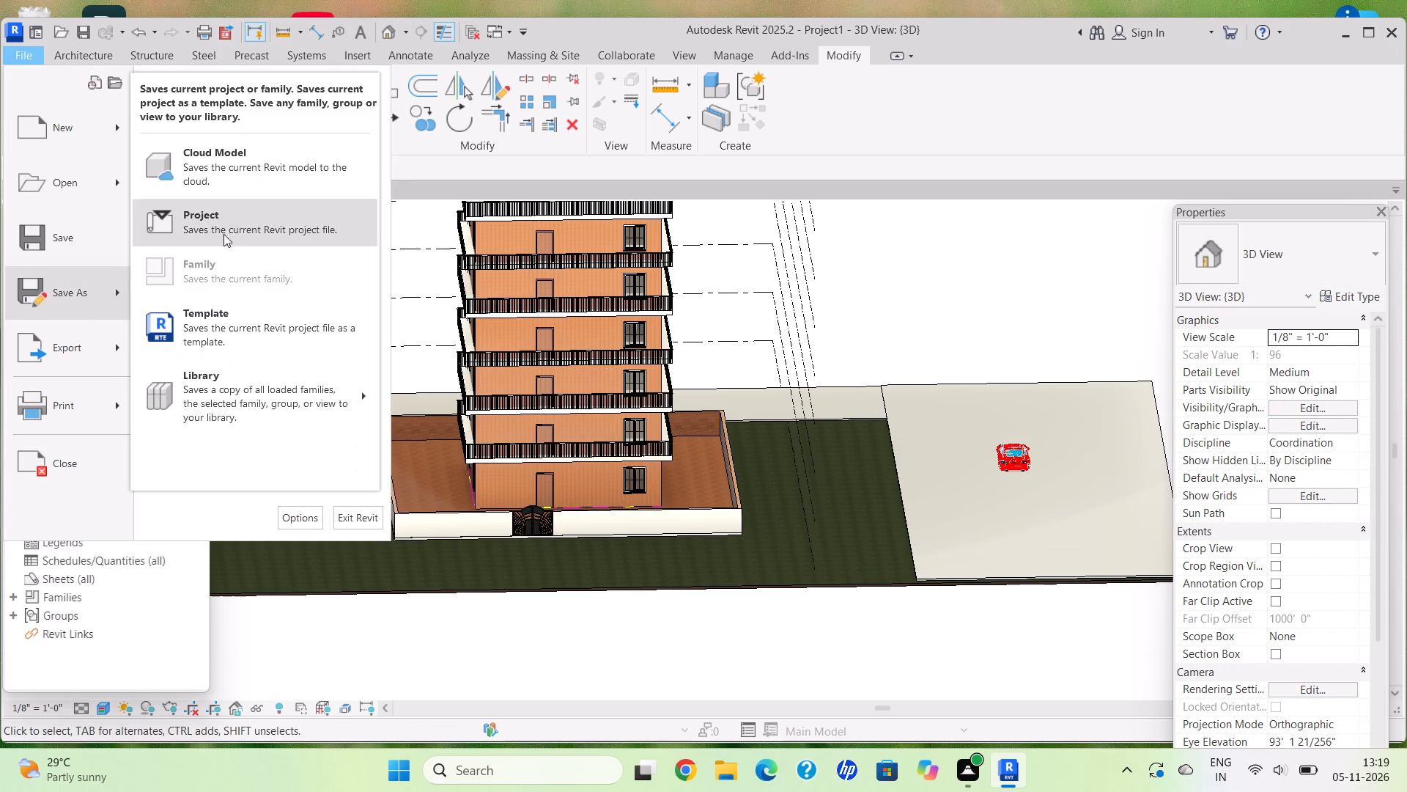
{"action": "left_click", "coordinate": [228, 224]}
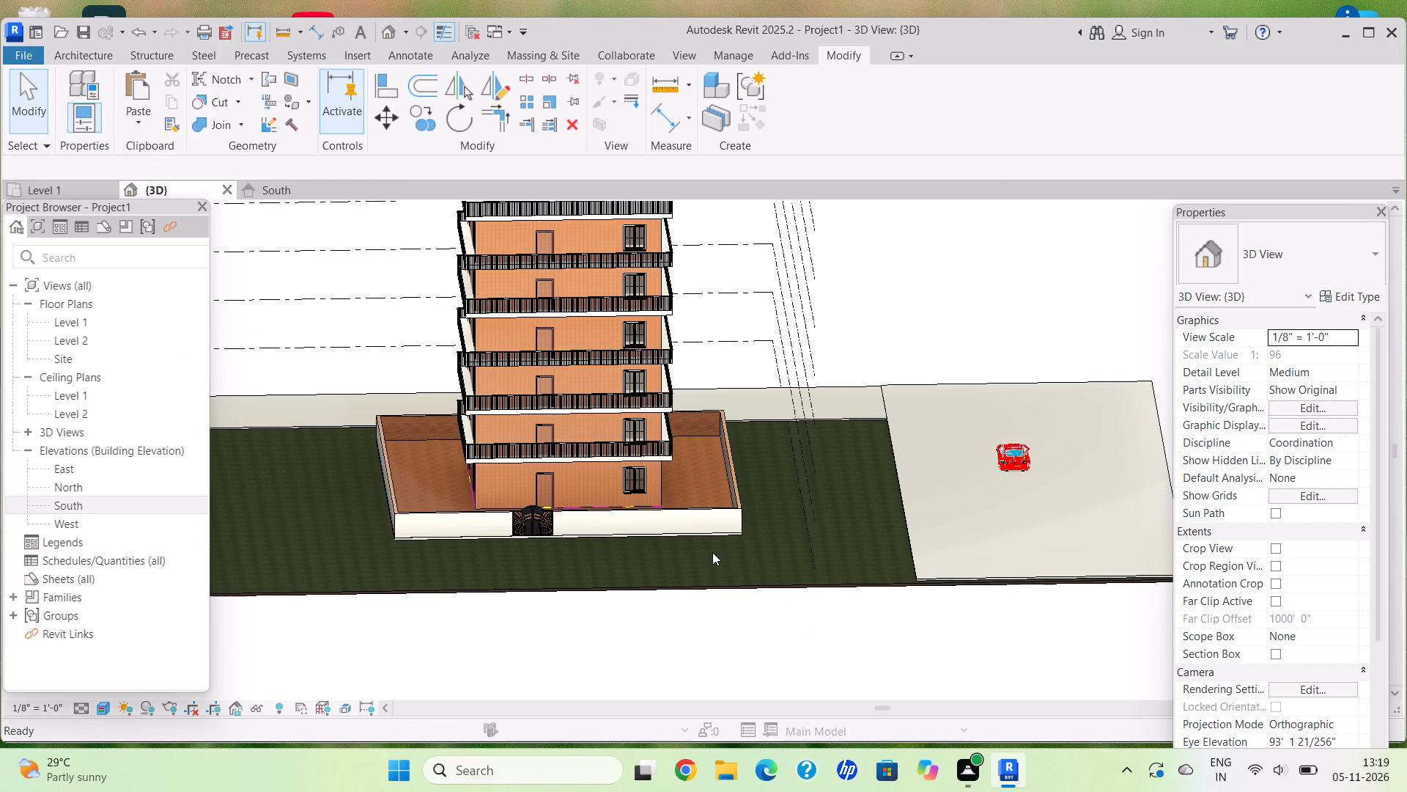
{"action": "left_click", "coordinate": [676, 513]}
{"action": "key", "text": "BackSpace"}
{"action": "key", "text": "BackSpace"}
{"action": "key", "text": "BackSpace"}
{"action": "key", "text": "BackSpace"}
{"action": "key", "text": "BackSpace"}
{"action": "key", "text": "BackSpace"}
{"action": "key", "text": "BackSpace"}
{"action": "key", "text": "BackSpace"}
{"action": "key", "text": "BackSpace"}
{"action": "key", "text": "BackSpace"}
{"action": "key", "text": "BackSpace"}
{"action": "key", "text": "BackSpace"}
{"action": "key", "text": "BackSpace"}
{"action": "key", "text": "BackSpace"}
{"action": "key", "text": "BackSpace"}
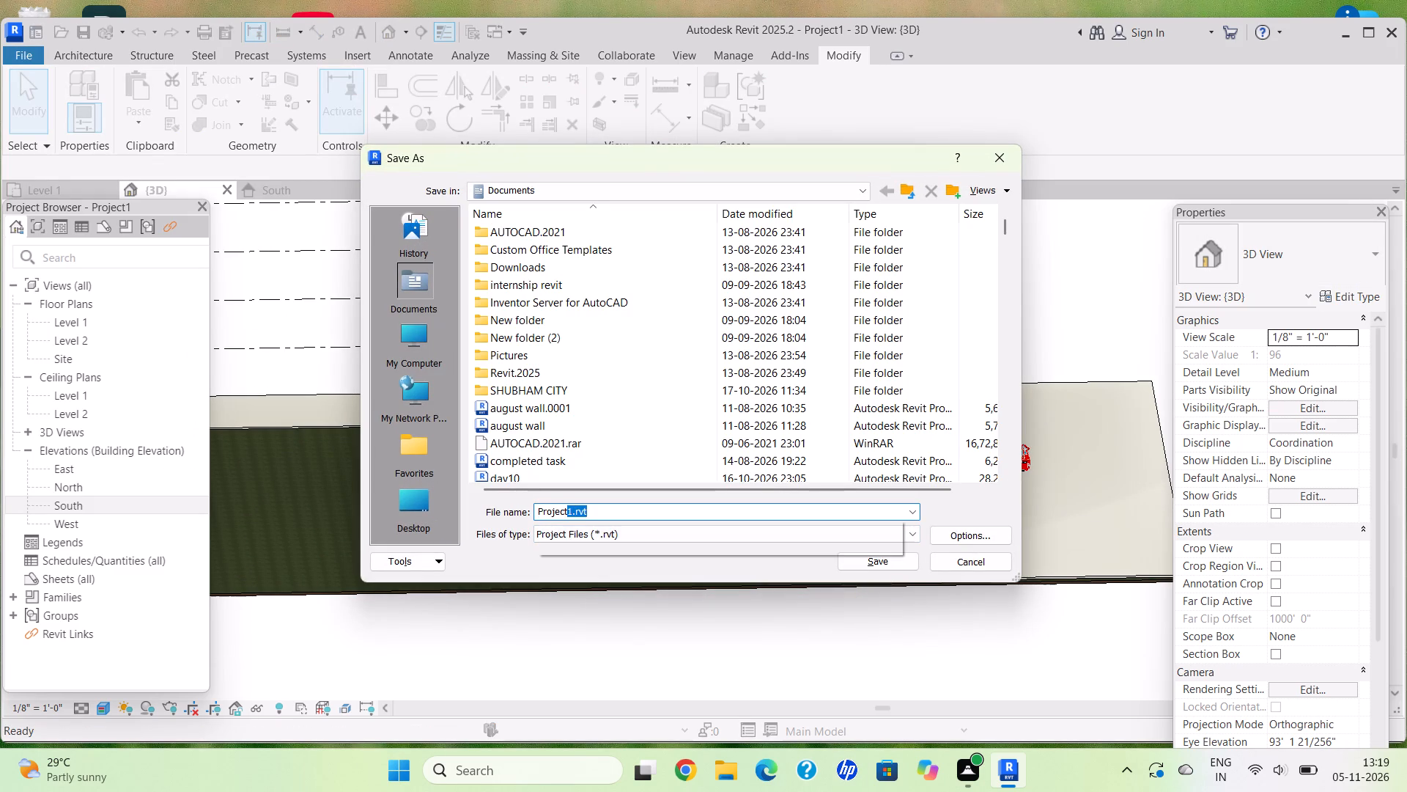
{"action": "type", "text": "NP DAY26"}
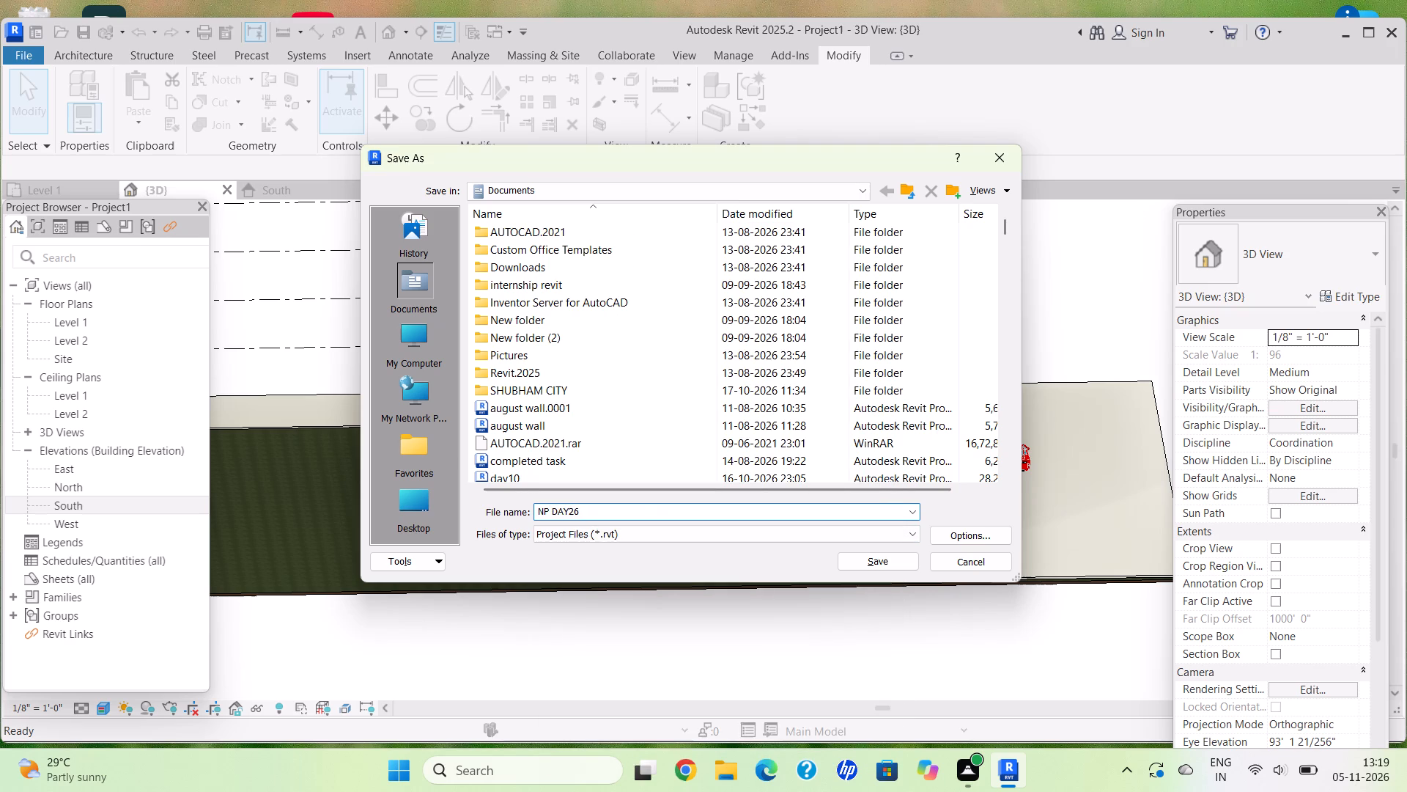
{"action": "left_click", "coordinate": [889, 560]}
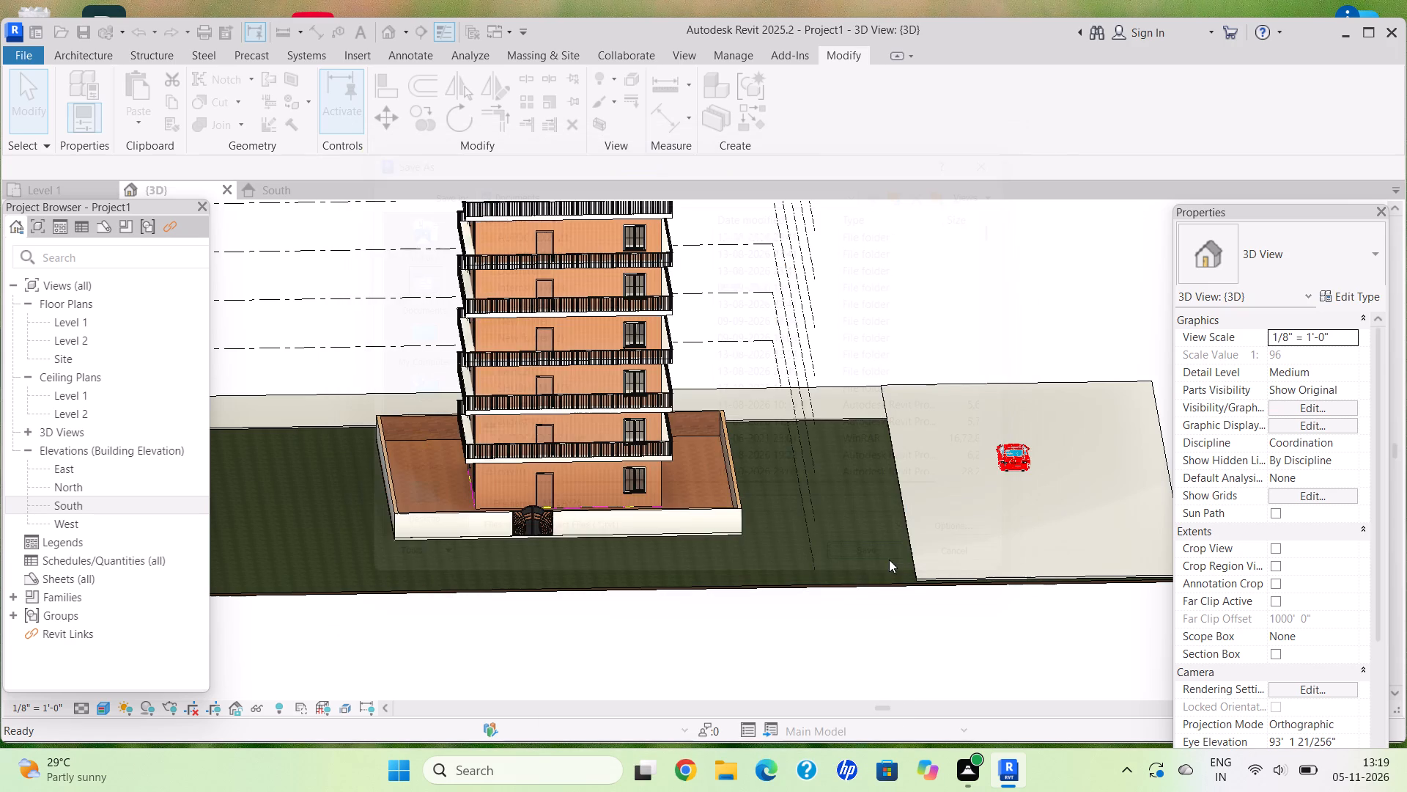